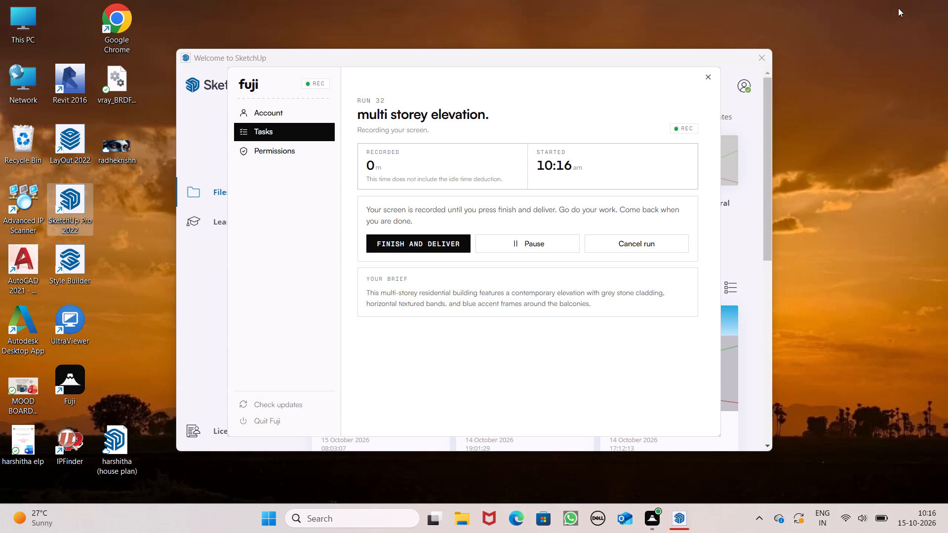
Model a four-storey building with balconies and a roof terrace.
Switch to the SketchUp welcome window.
click(195, 111)
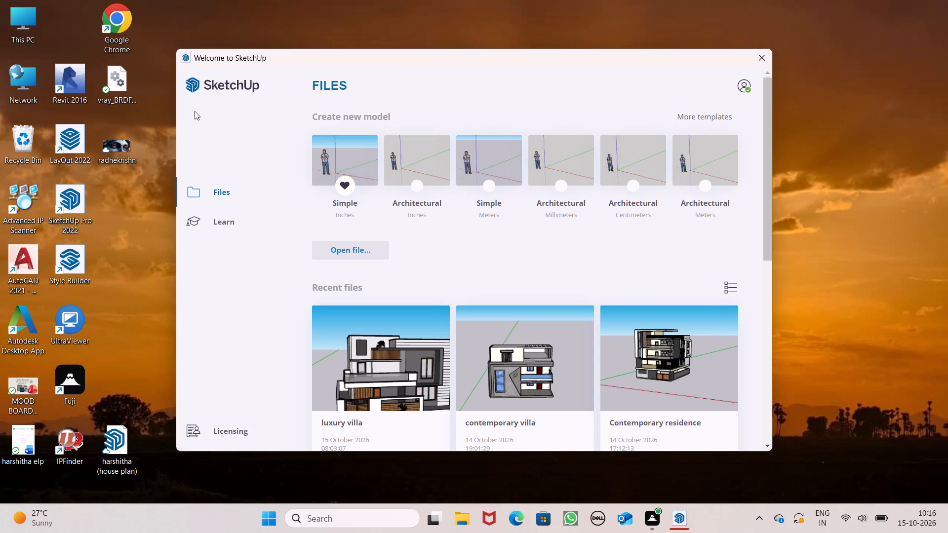
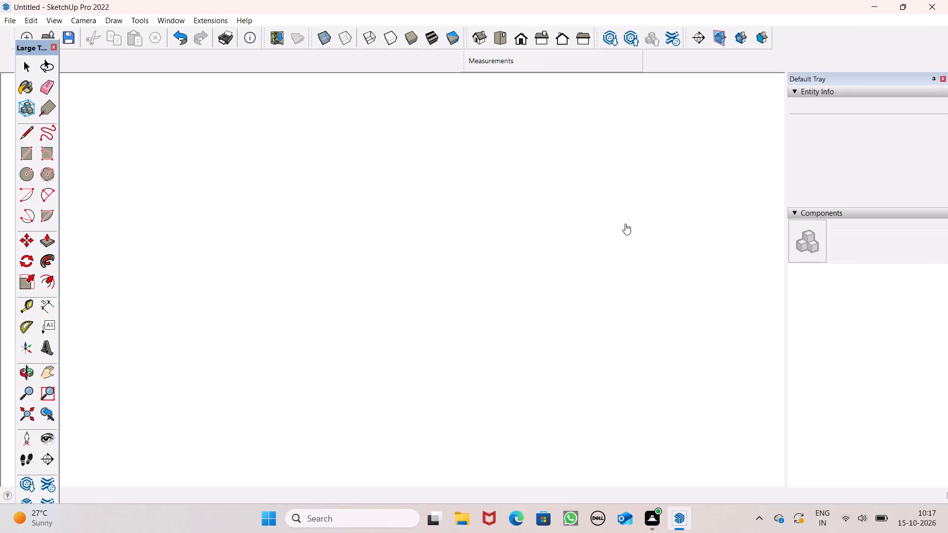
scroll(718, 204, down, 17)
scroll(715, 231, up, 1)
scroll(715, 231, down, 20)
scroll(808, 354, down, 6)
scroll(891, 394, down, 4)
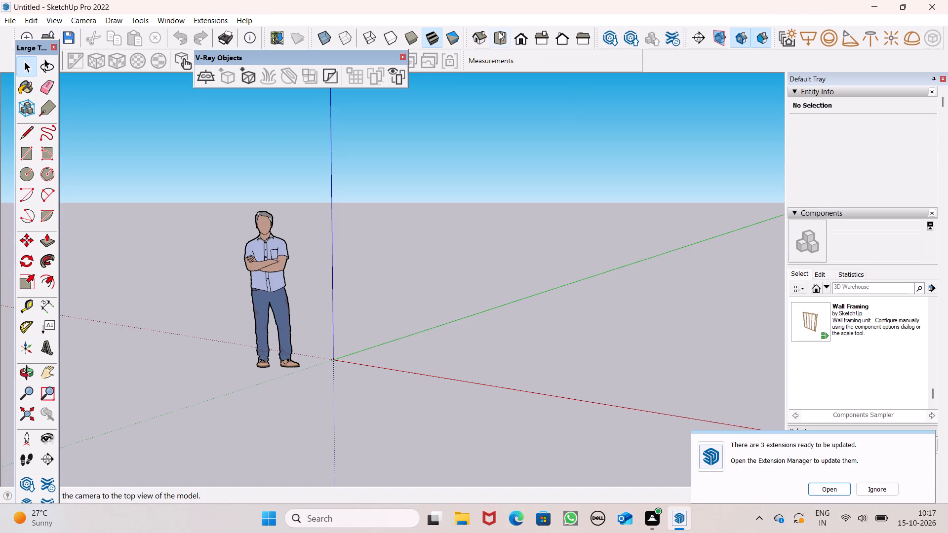
Switch the camera of the new, empty model to the top view.
click(506, 43)
scroll(563, 161, down, 7)
scroll(482, 332, down, 8)
scroll(151, 461, down, 7)
scroll(303, 400, up, 7)
scroll(201, 532, down, 3)
scroll(291, 343, down, 9)
scroll(305, 304, down, 7)
scroll(388, 197, up, 6)
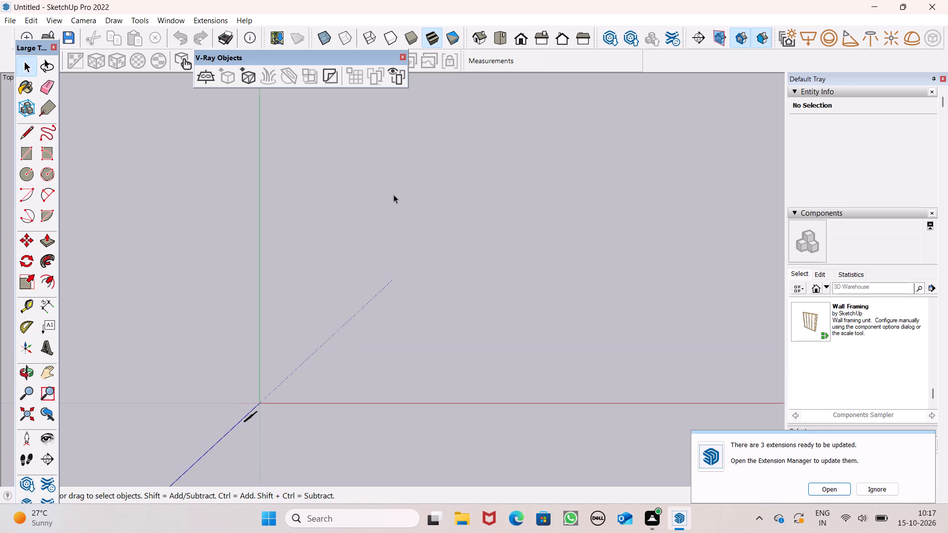
scroll(394, 194, down, 4)
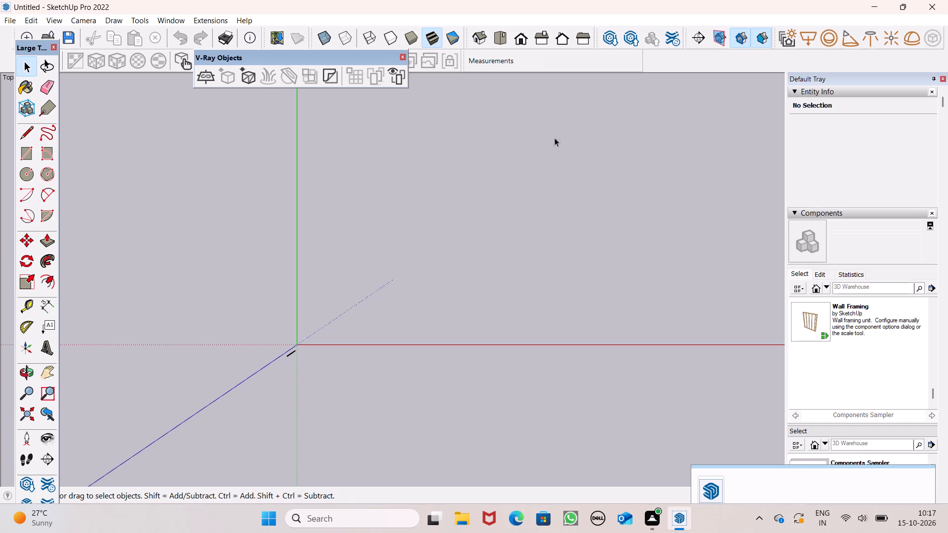
scroll(539, 143, down, 6)
scroll(564, 180, down, 15)
scroll(664, 159, up, 6)
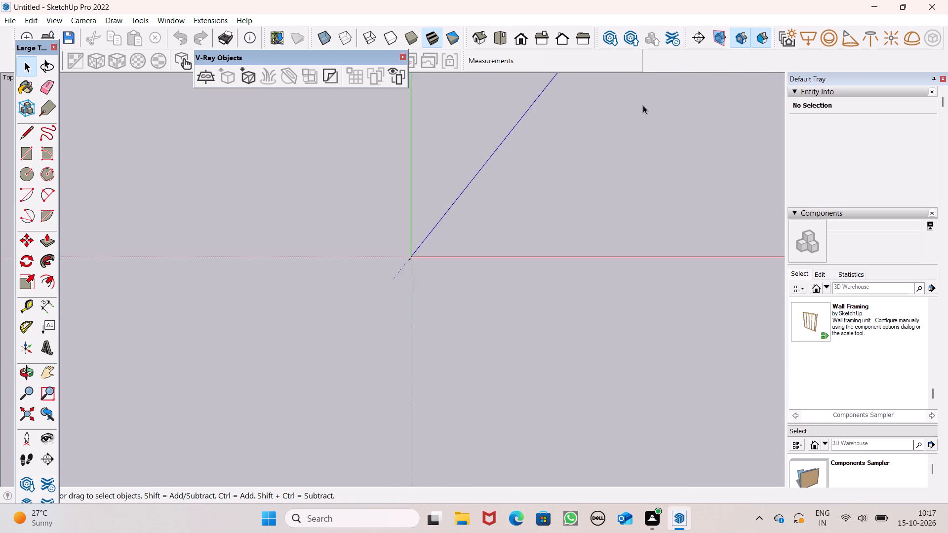
scroll(497, 165, up, 7)
scroll(459, 284, up, 1)
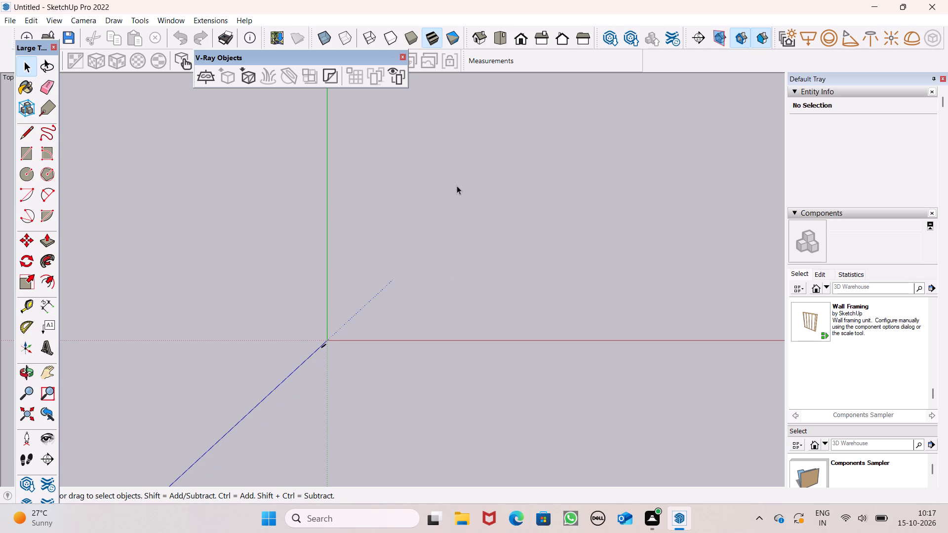
scroll(459, 161, down, 6)
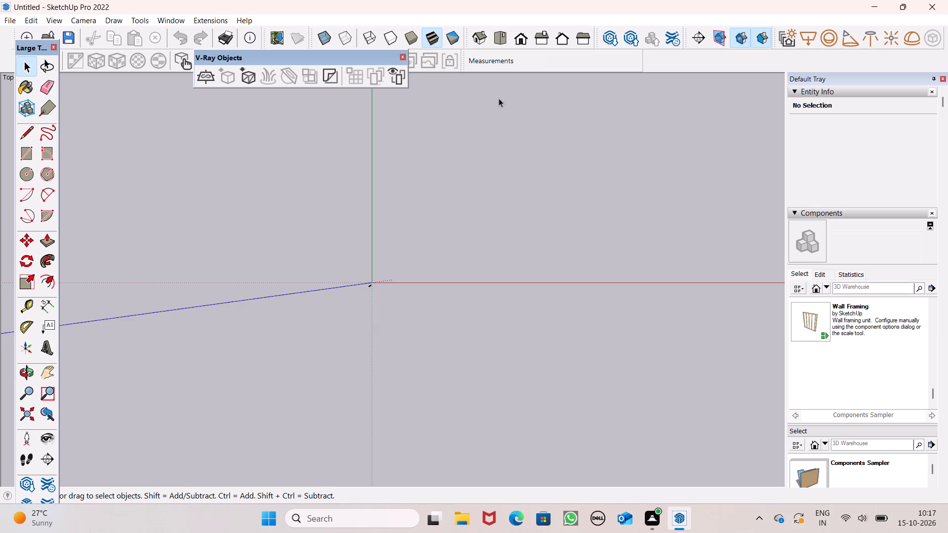
scroll(498, 95, up, 5)
scroll(431, 125, up, 1)
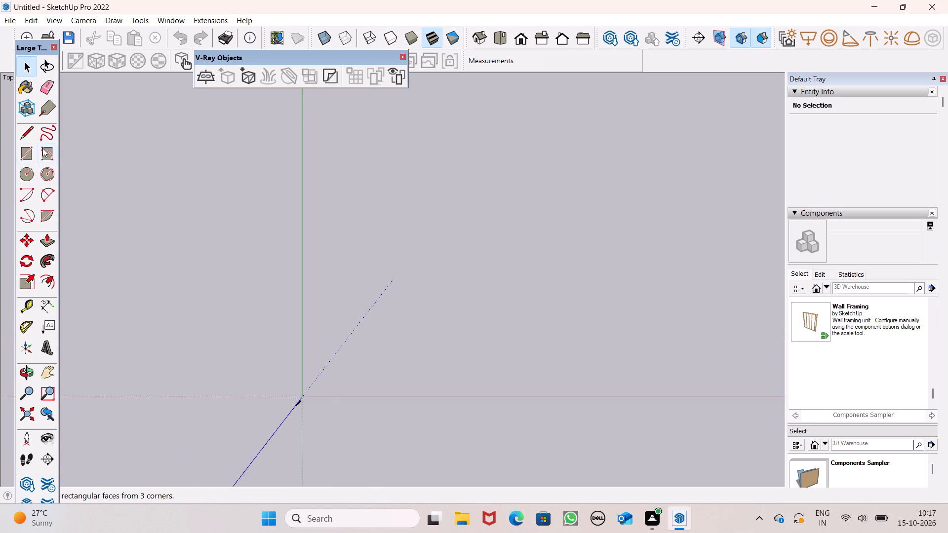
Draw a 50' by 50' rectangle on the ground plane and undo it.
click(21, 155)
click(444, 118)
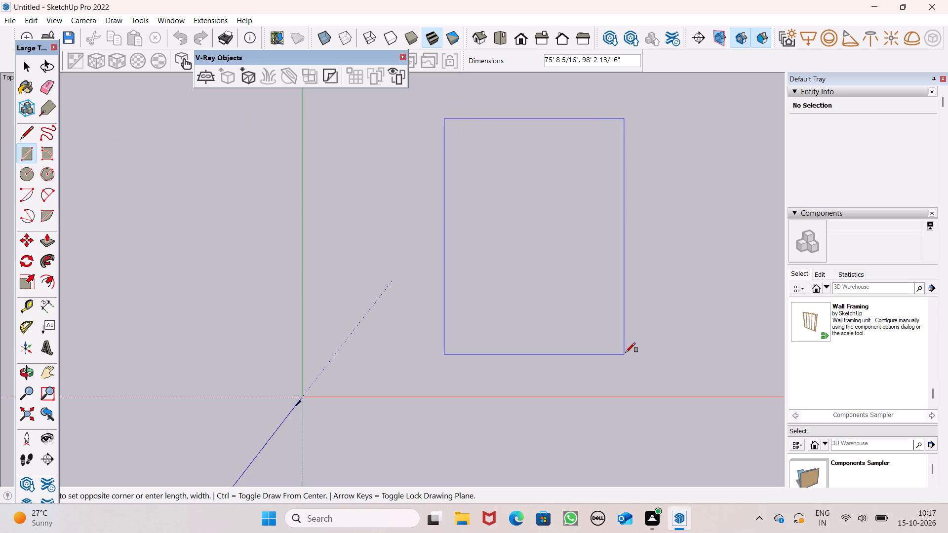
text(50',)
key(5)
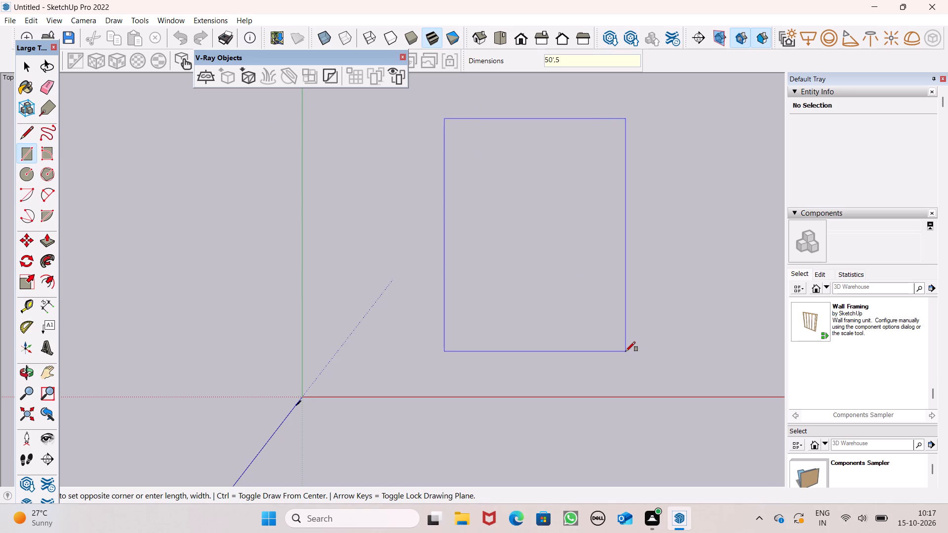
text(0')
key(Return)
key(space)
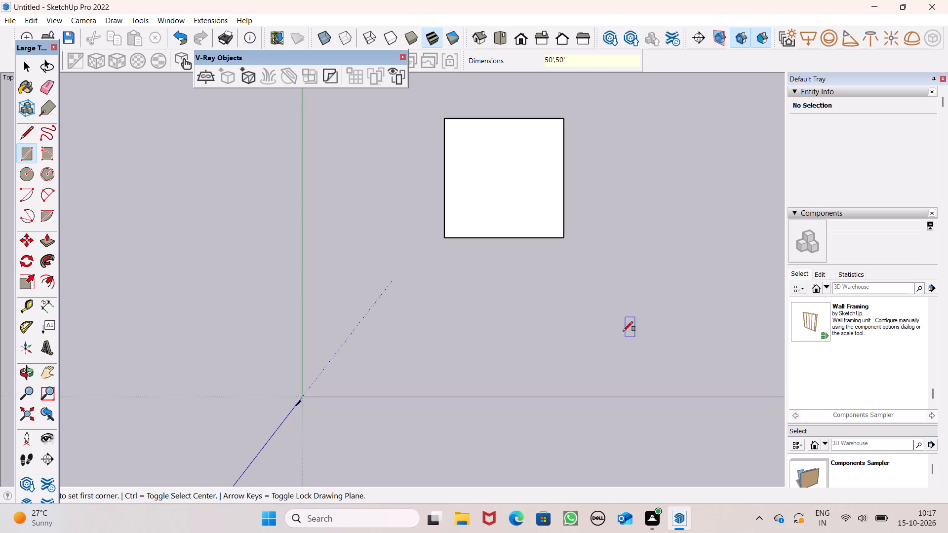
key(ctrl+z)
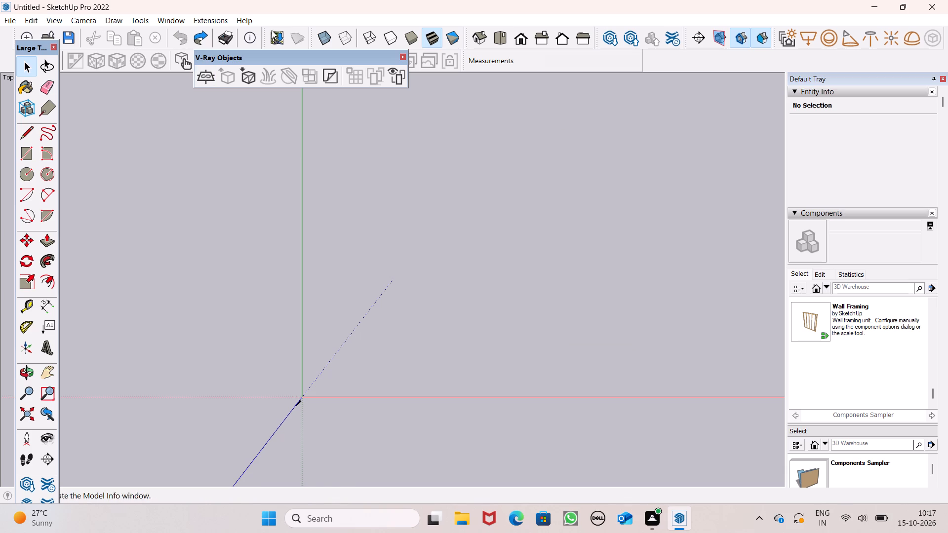
Draw a 50' by 60' rectangle on the ground plane, in the quadrant between the positive red and green axes.
click(30, 147)
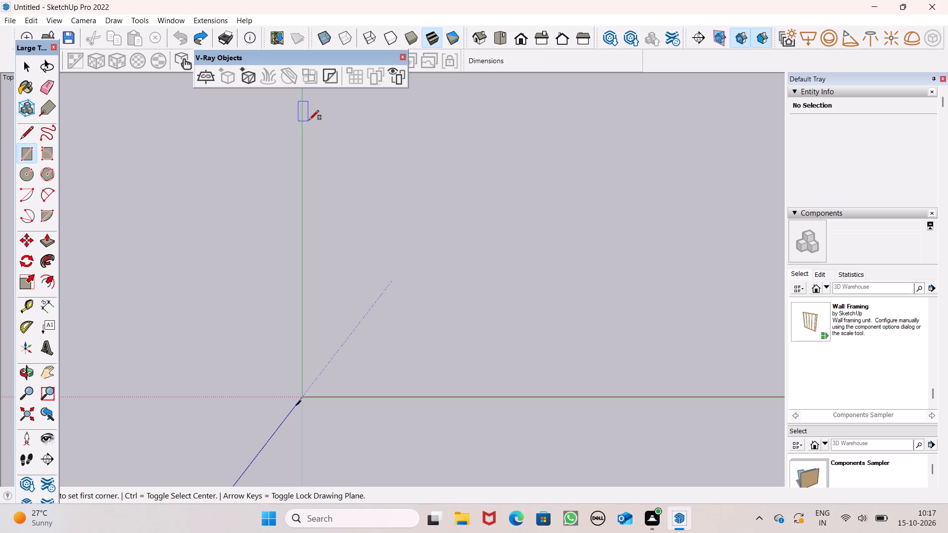
click(421, 124)
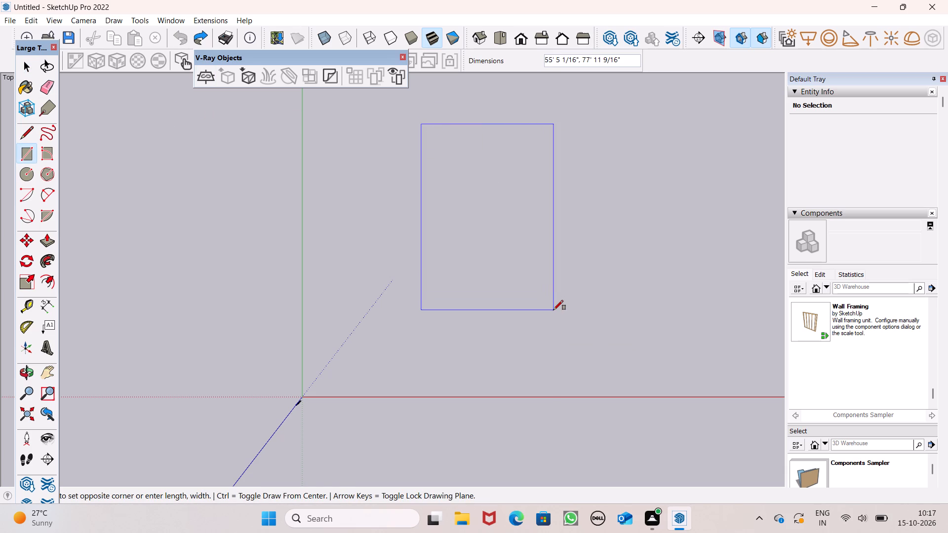
text(50',)
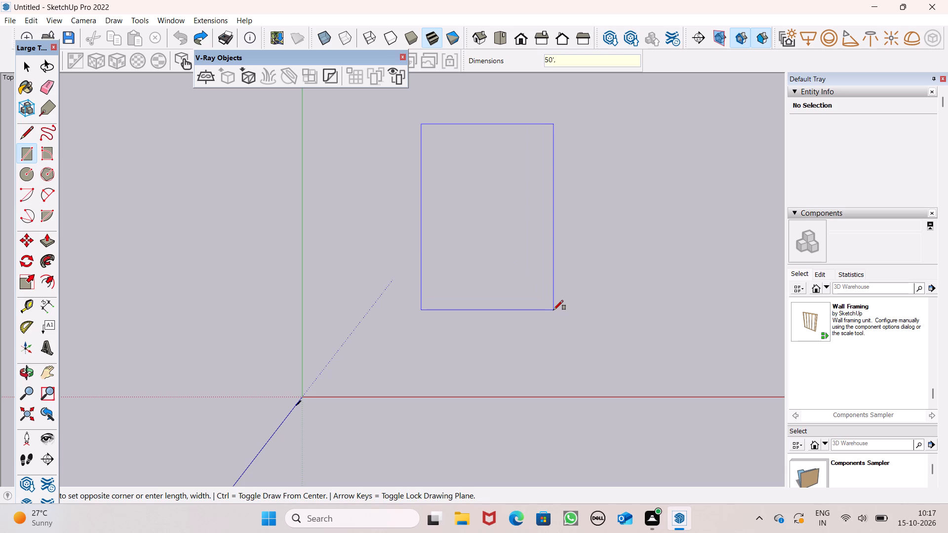
key(7)
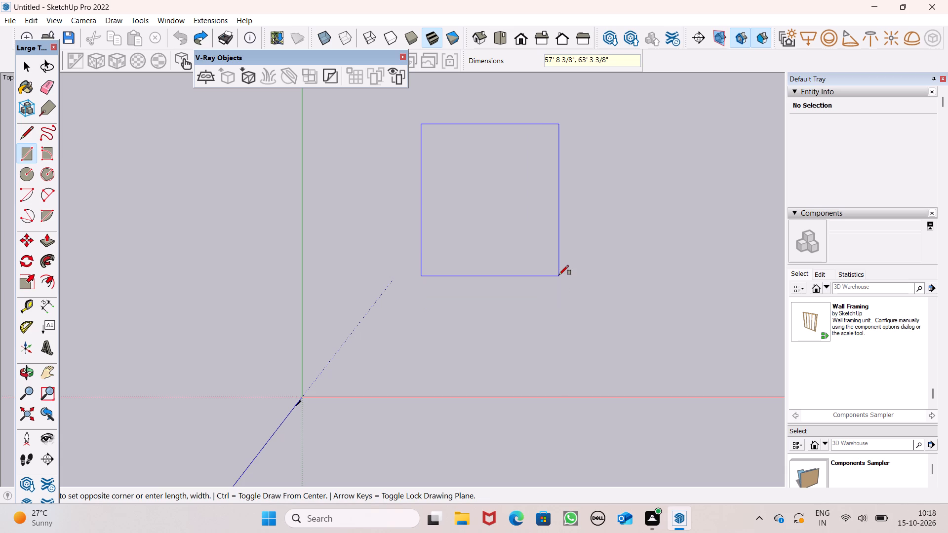
key(BackSpace)
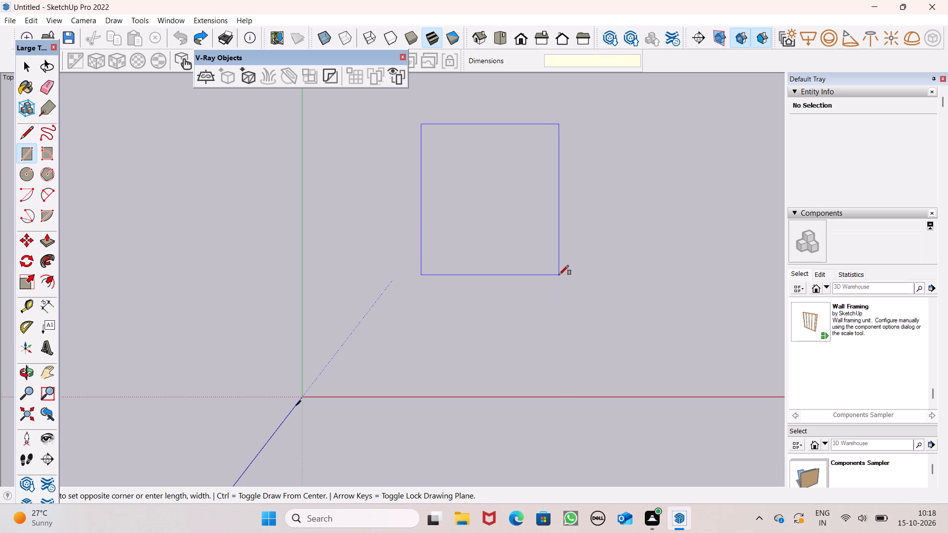
key(6)
key(0)
key(BackSpace)
key(BackSpace)
text(50',60')
key(Return)
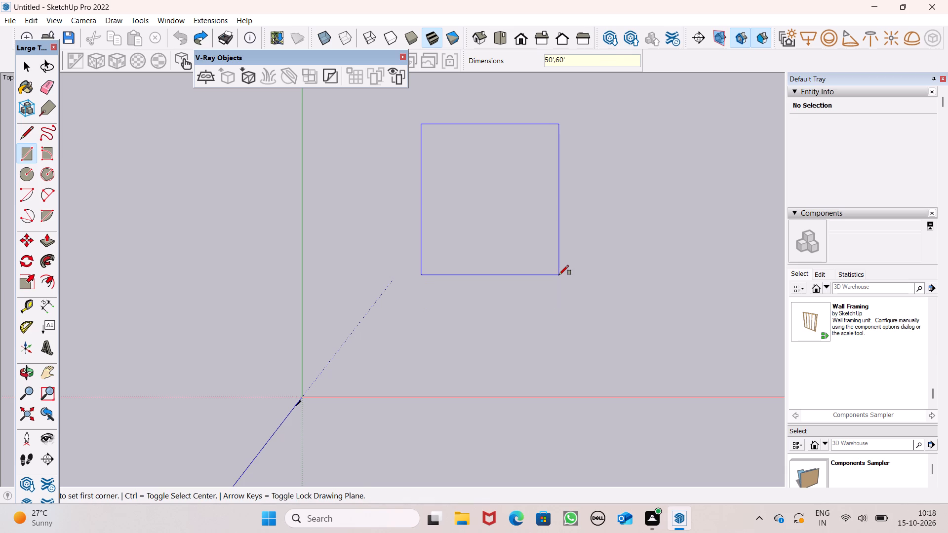
key(space)
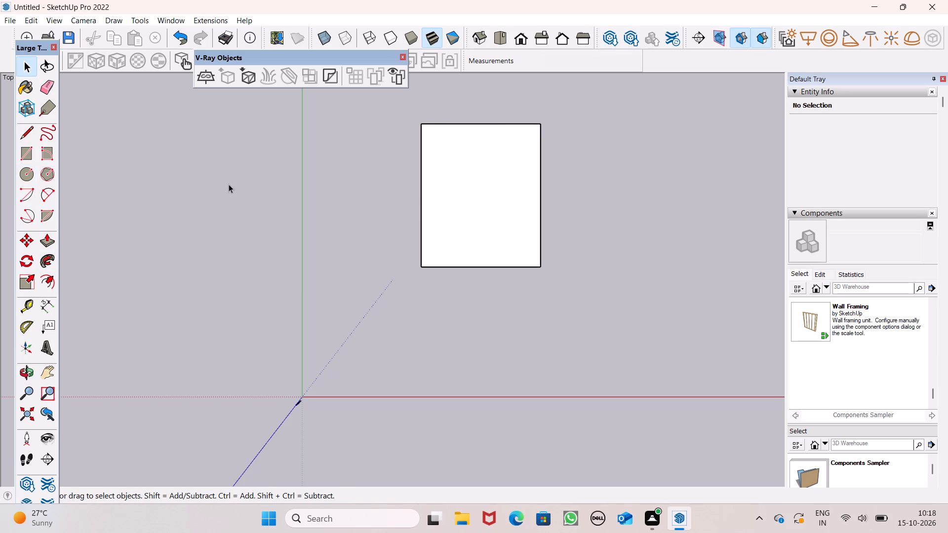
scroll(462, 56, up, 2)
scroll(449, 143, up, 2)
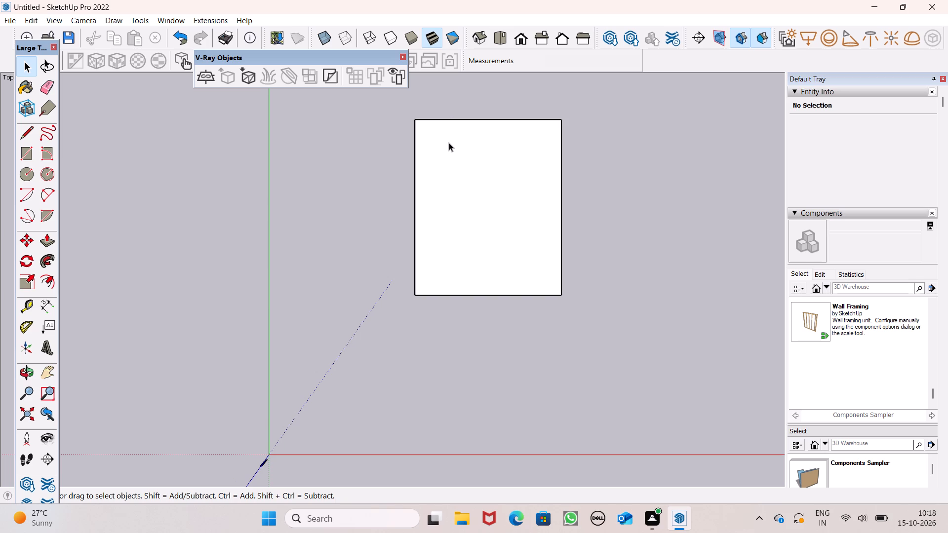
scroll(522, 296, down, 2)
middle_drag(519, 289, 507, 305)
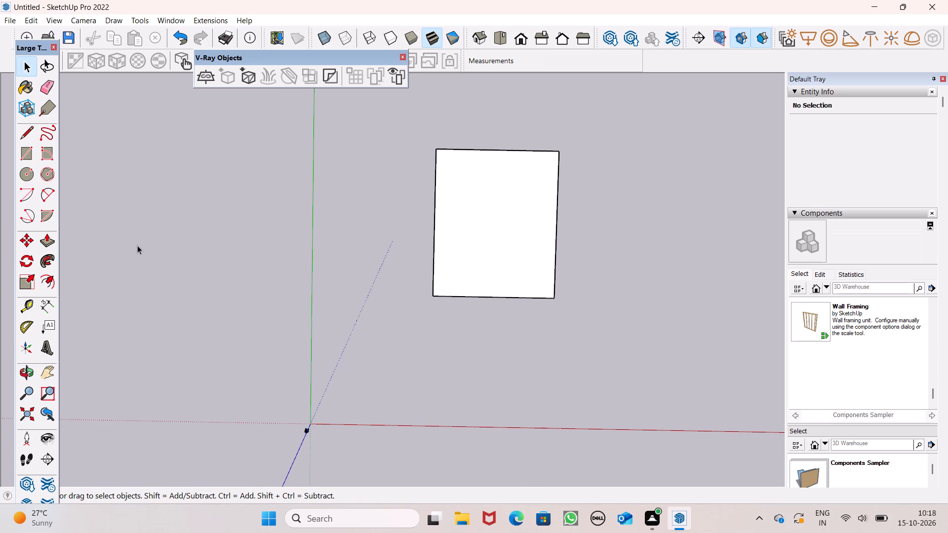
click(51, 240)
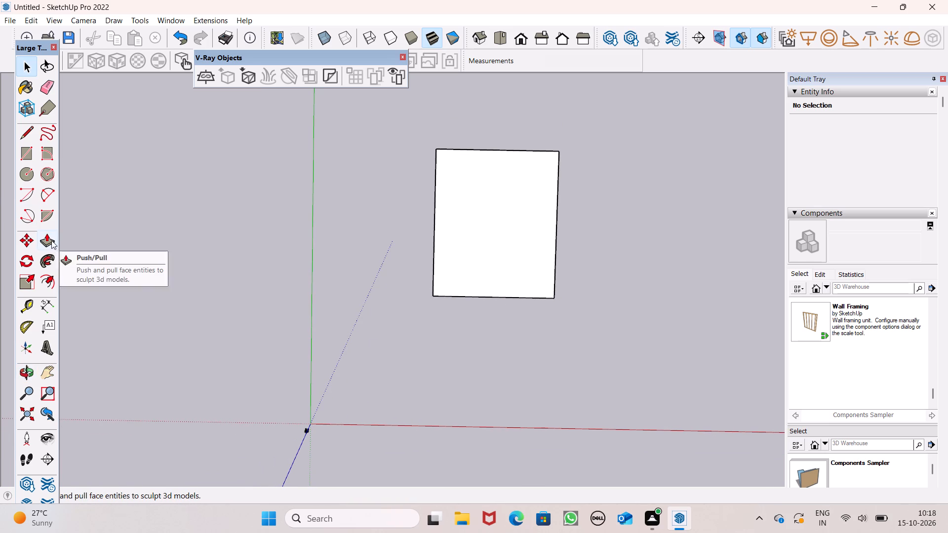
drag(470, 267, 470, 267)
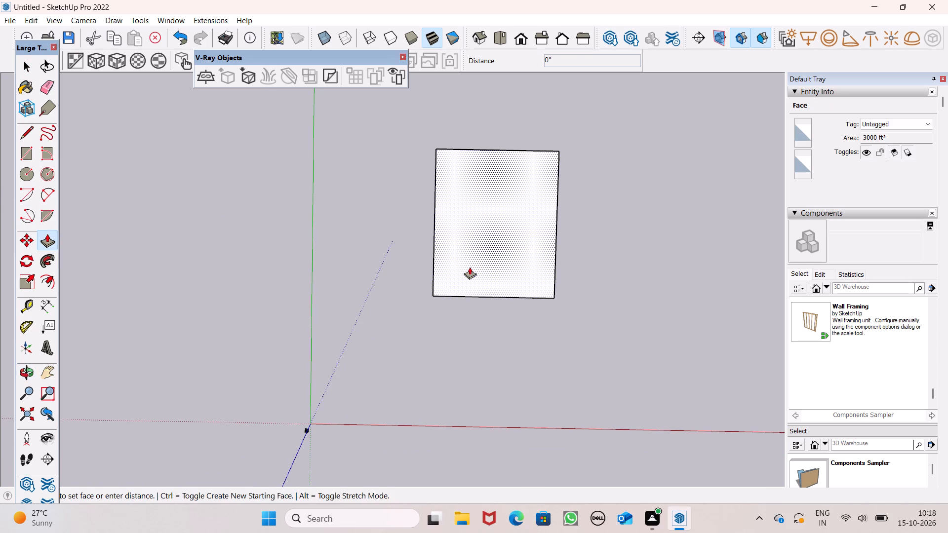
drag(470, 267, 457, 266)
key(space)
Push/Pull the 50' by 60' rectangle upward 9" into a thin base slab.
middle_drag(551, 350, 546, 97)
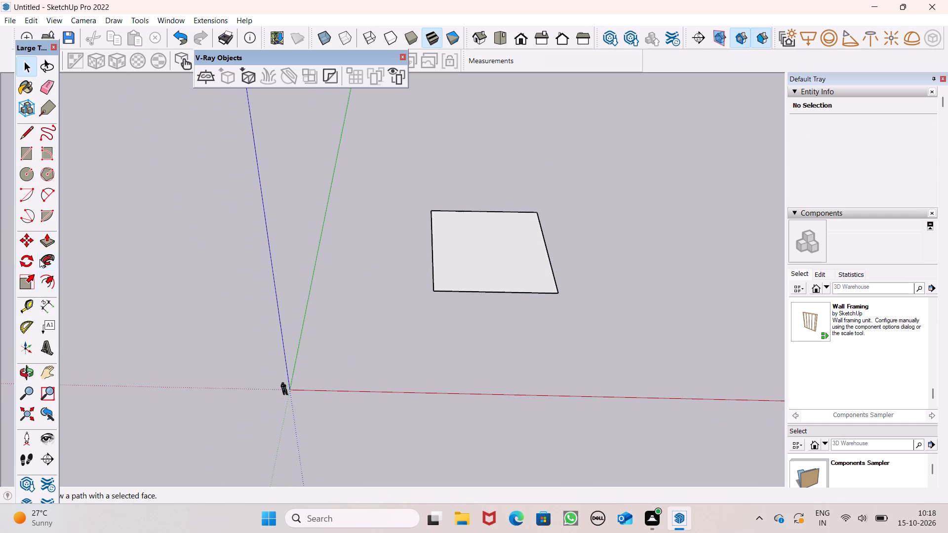
click(44, 245)
drag(487, 270, 500, 246)
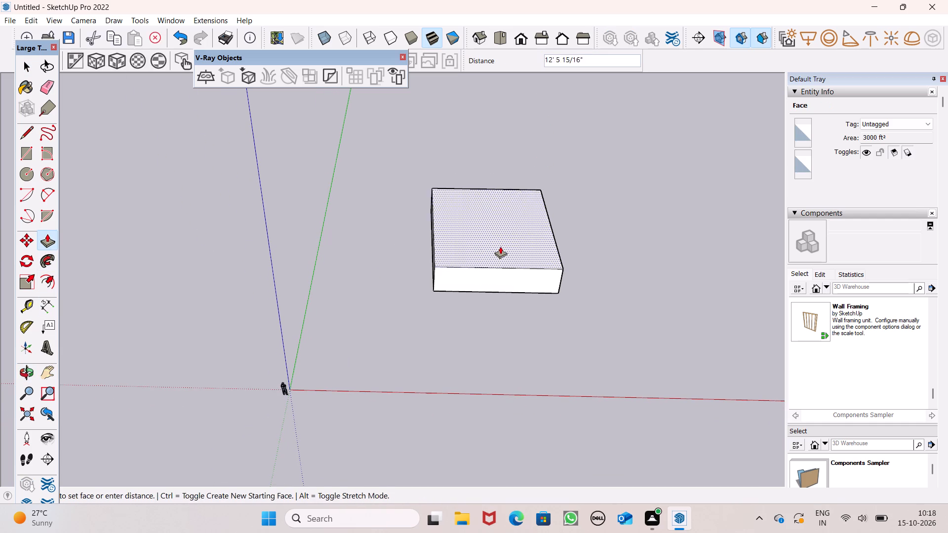
drag(500, 246, 501, 245)
text(9")
key(Return)
key(space)
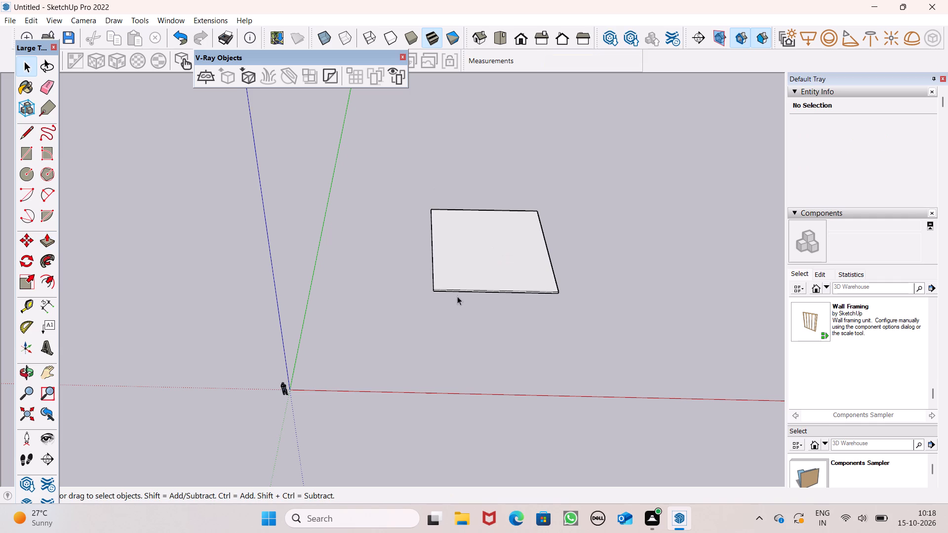
Offset the outline of the slab's top face inward by 9" to mark the perimeter wall thickness.
scroll(458, 281, up, 10)
middle_drag(473, 269, 460, 314)
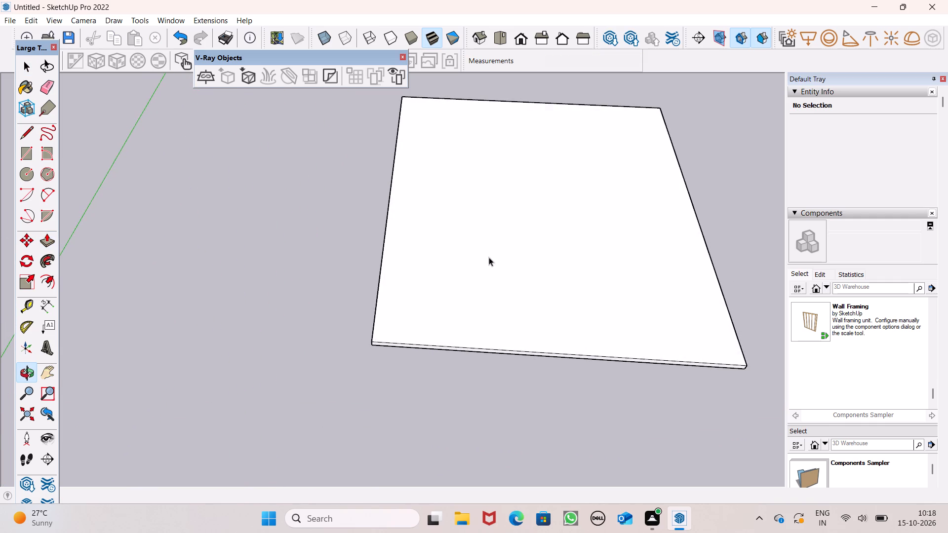
scroll(496, 250, down, 3)
middle_drag(501, 272, 515, 311)
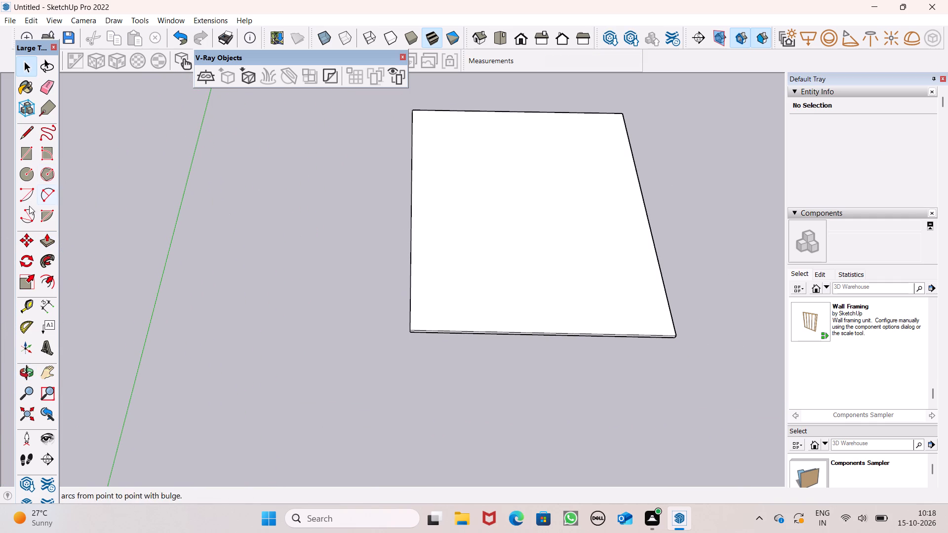
click(51, 283)
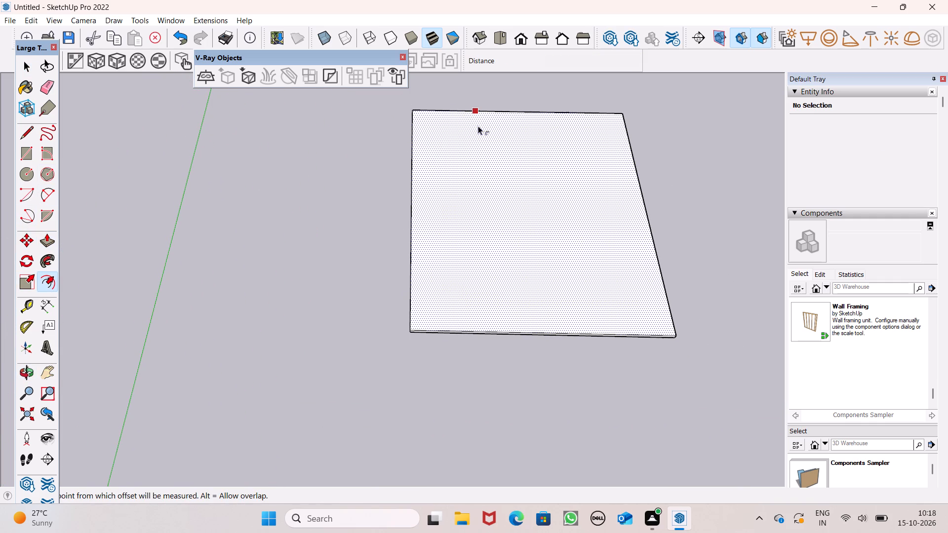
click(482, 130)
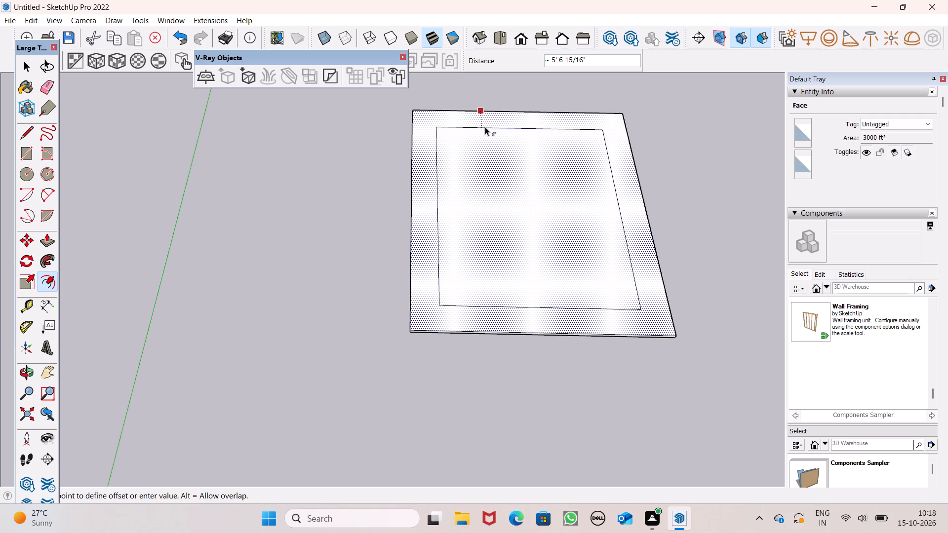
key(9)
key(shift+quotedbl)
key(Return)
key(space)
key(space)
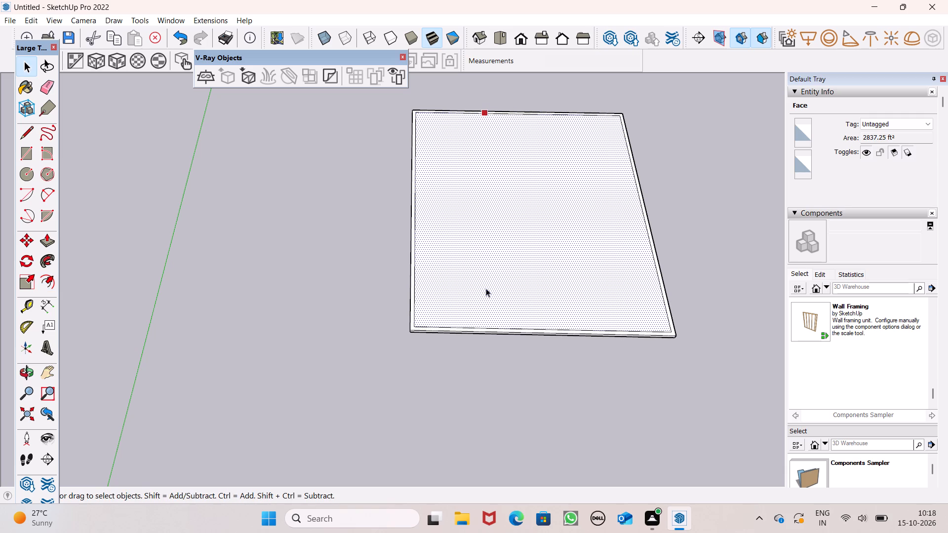
click(459, 438)
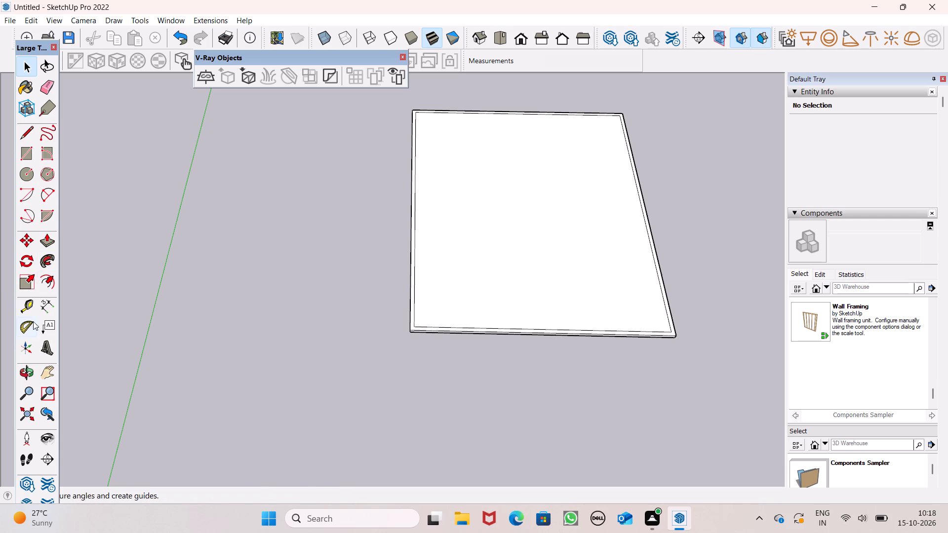
Place a Tape Measure guide about 6' 8" inside the front inner wall line, and a second parallel guide 6" further in.
click(27, 309)
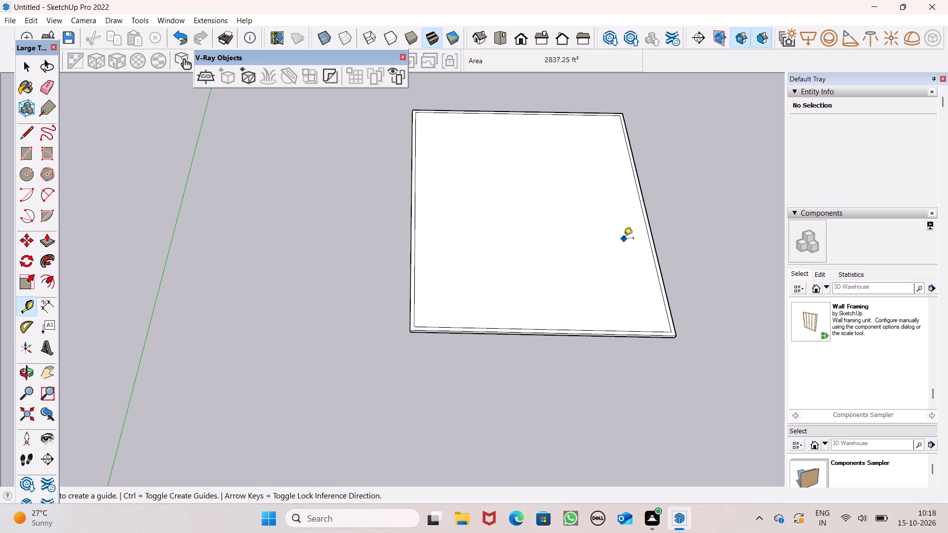
scroll(624, 239, up, 1)
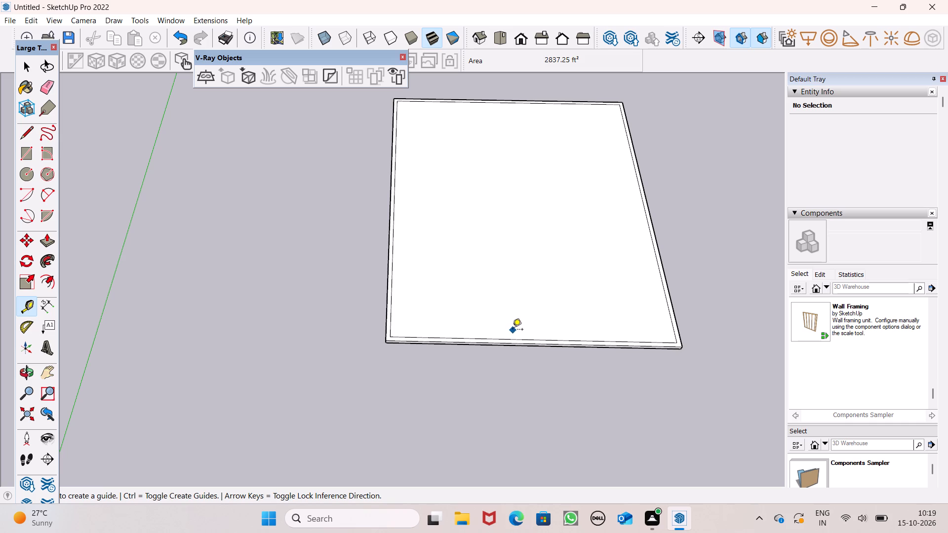
click(485, 338)
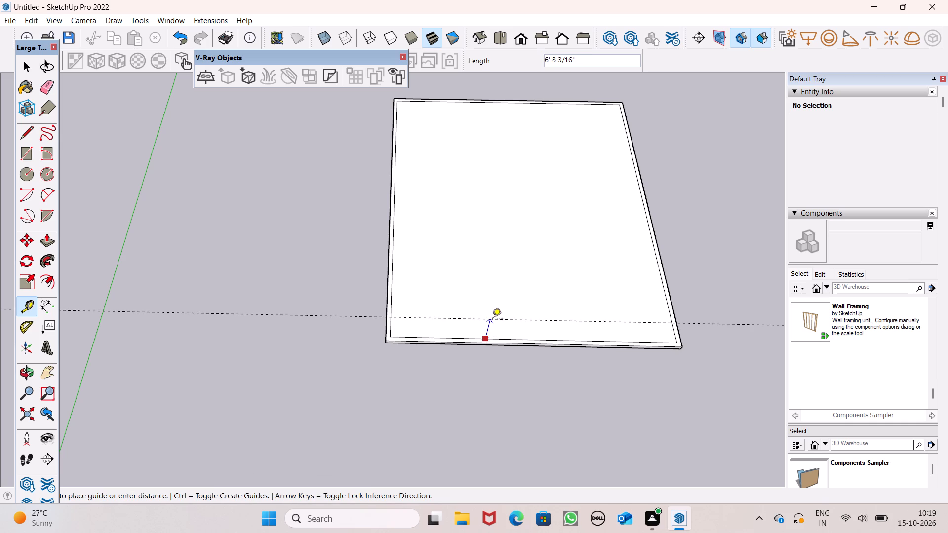
click(492, 320)
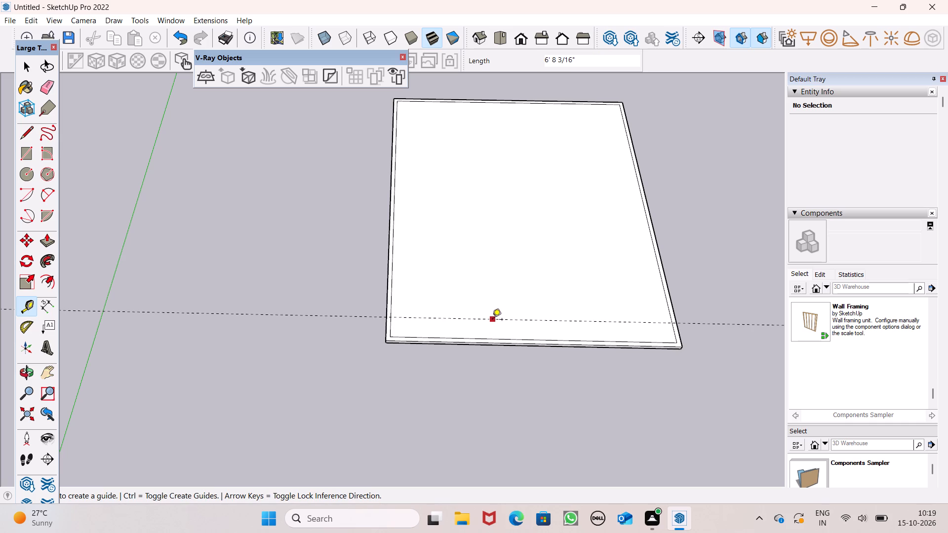
click(490, 321)
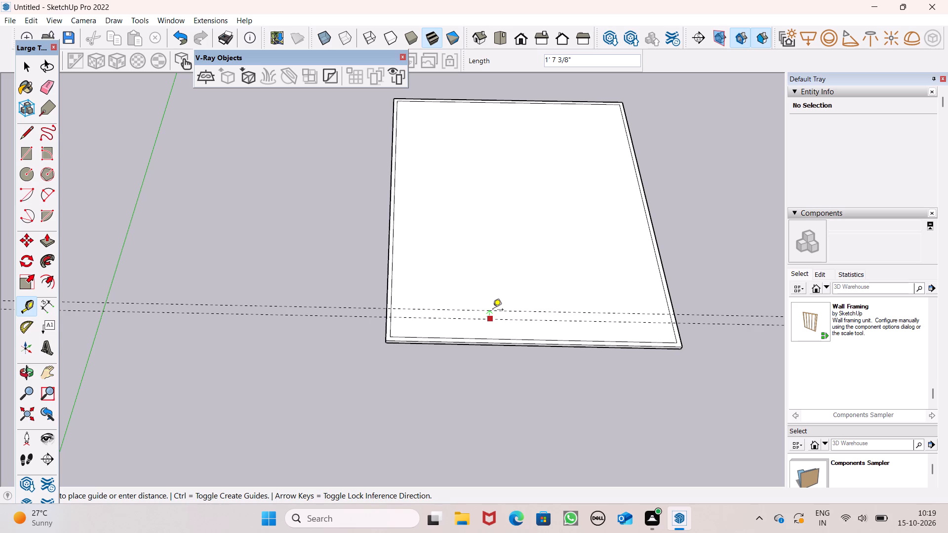
text(6")
key(Return)
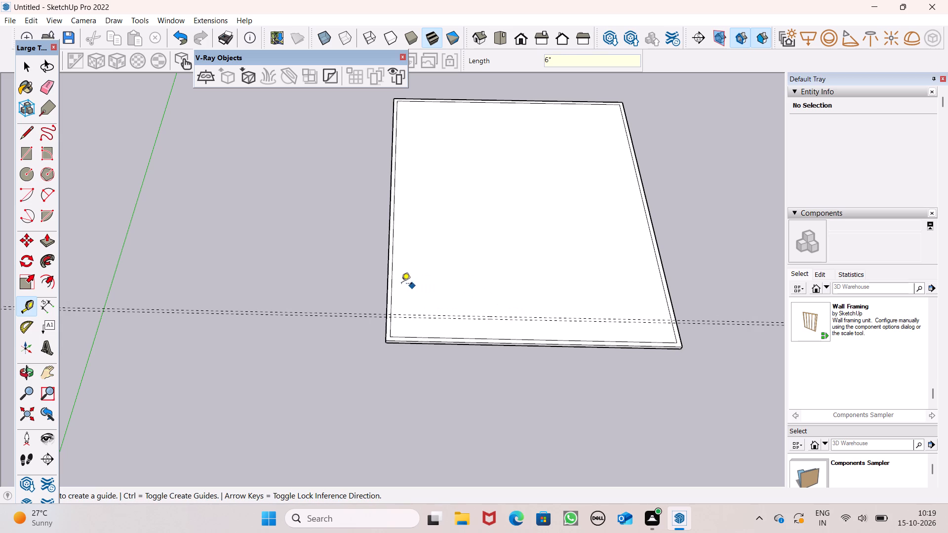
Place a guide about 5' 8" inside the left inner wall line, and a second parallel guide 6" further in.
click(391, 284)
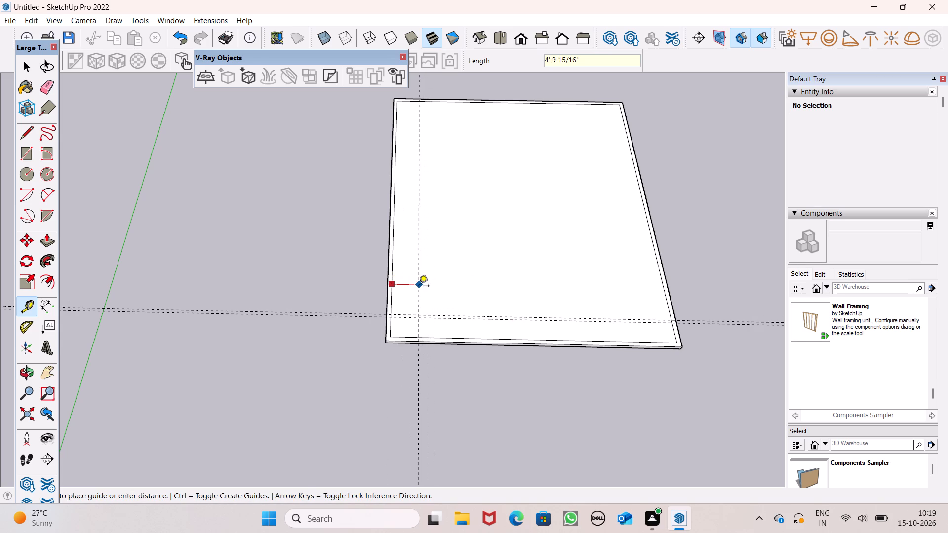
click(424, 285)
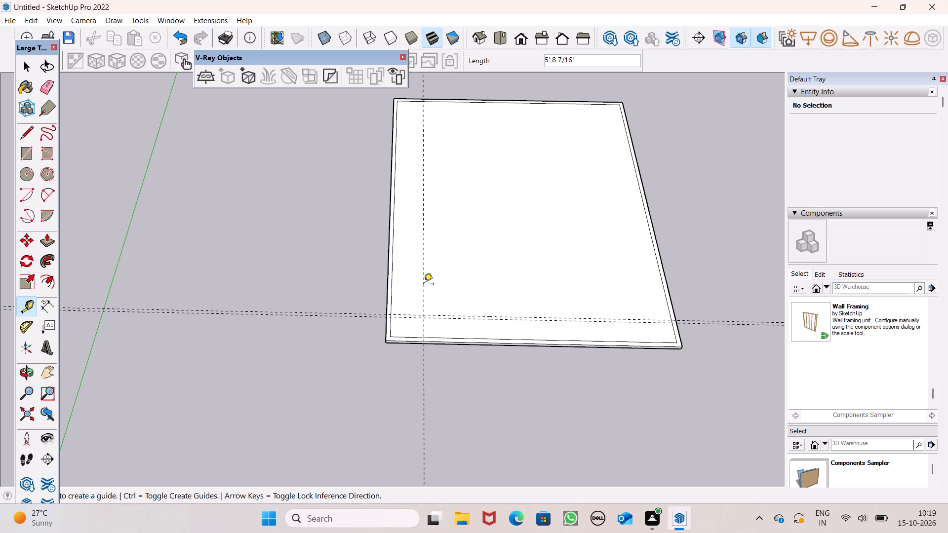
drag(423, 285, 430, 285)
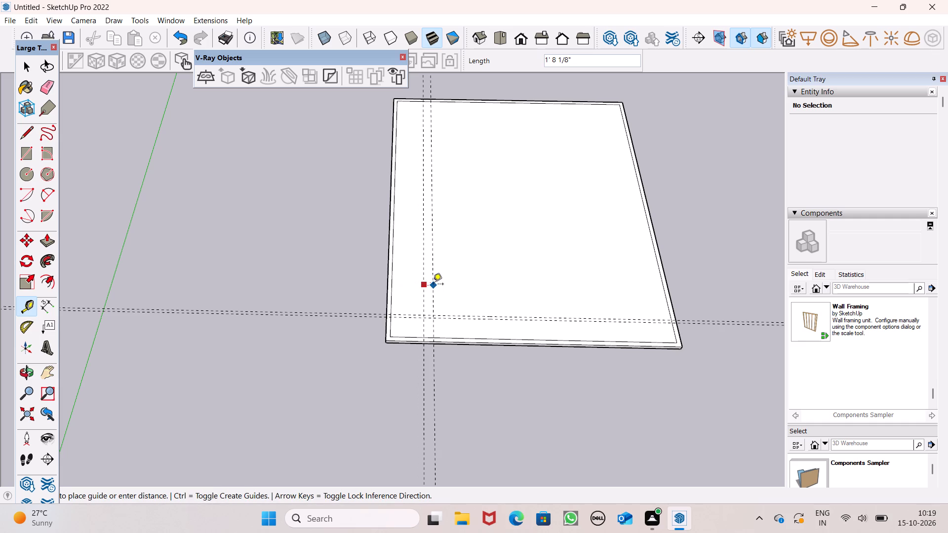
key(6)
key(shift+quotedbl)
key(Return)
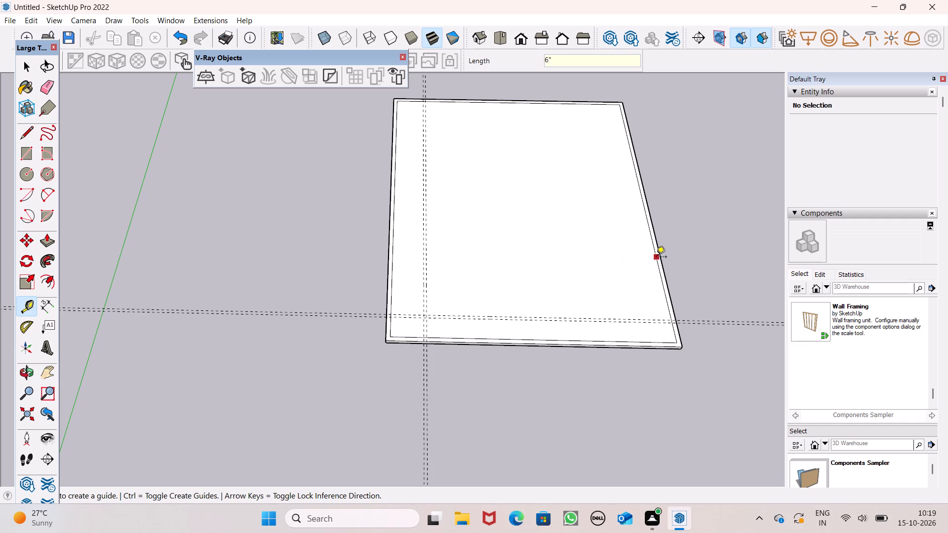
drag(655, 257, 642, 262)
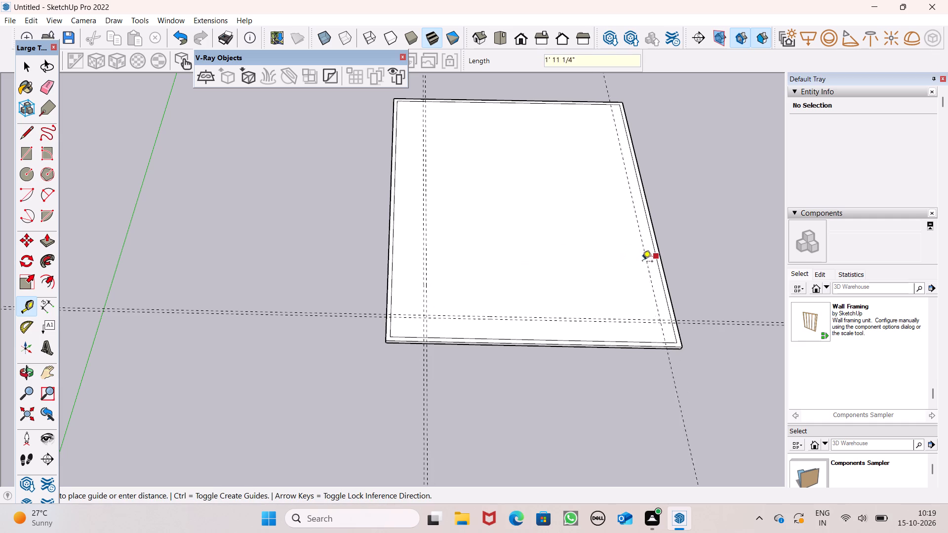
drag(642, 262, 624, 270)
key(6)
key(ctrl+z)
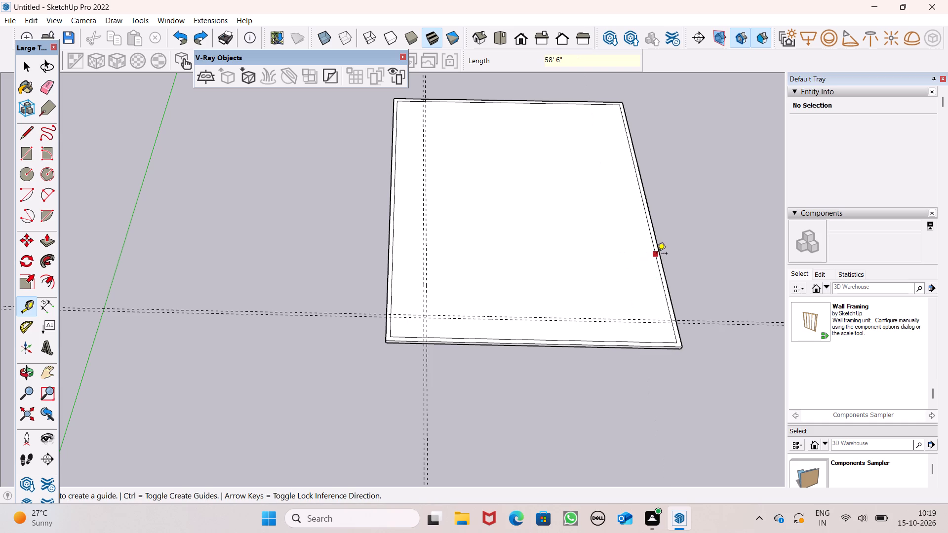
Place a guide about 6' inside the right inner wall line, and a second parallel guide 6" further in.
click(657, 254)
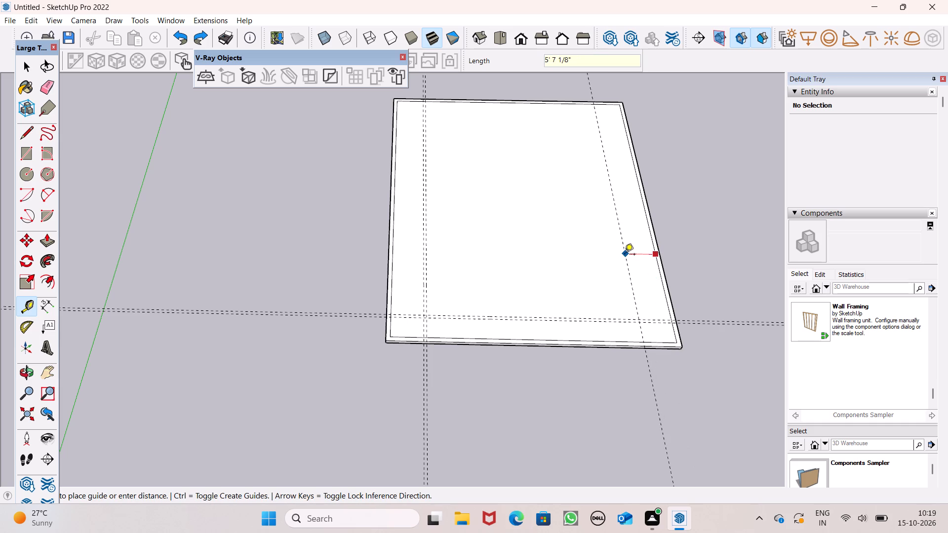
click(623, 259)
click(623, 259)
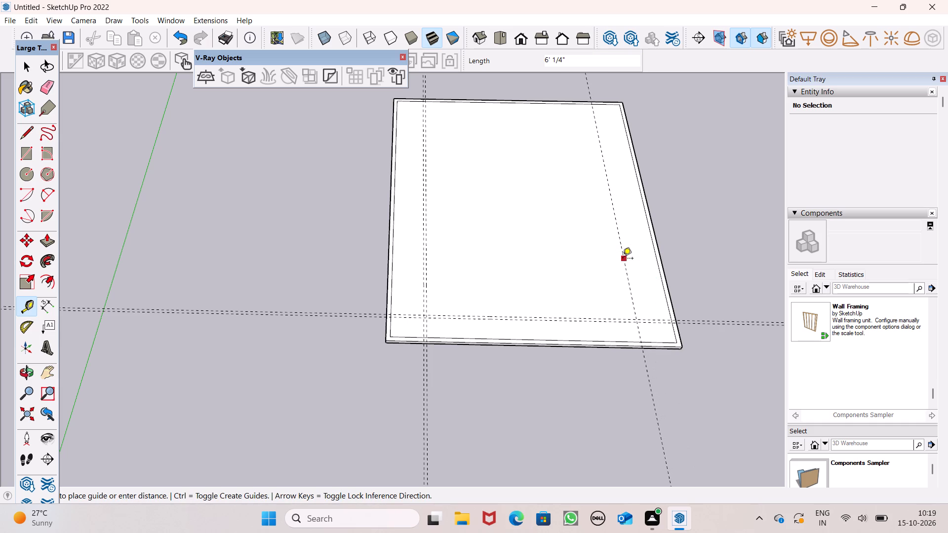
key(6)
key(shift+quotedbl)
key(Return)
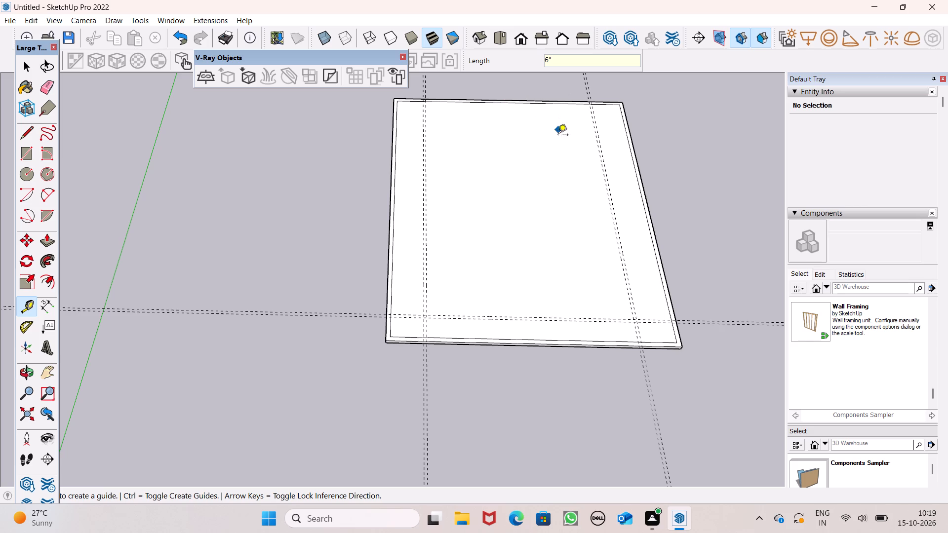
Place a guide inside the back inner wall line, and a second parallel guide 6" further in.
click(481, 104)
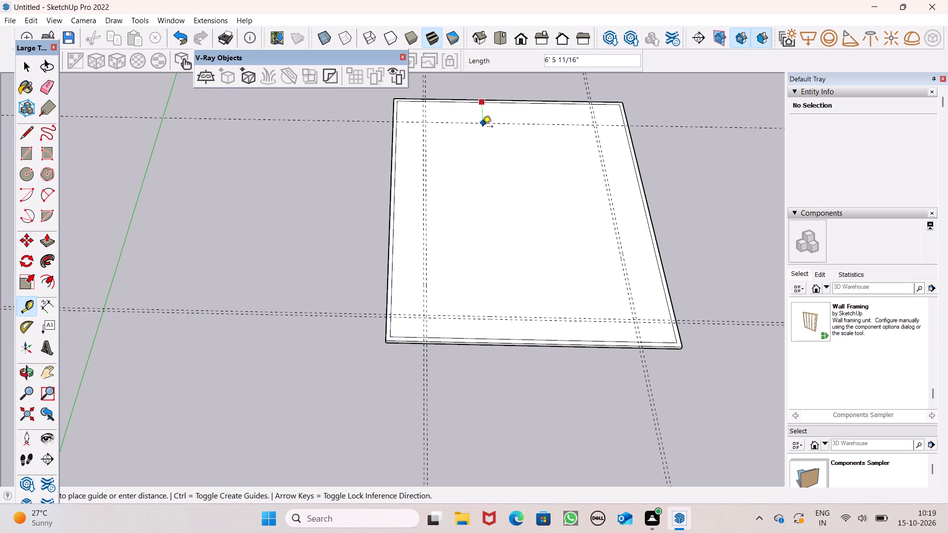
click(482, 127)
click(482, 130)
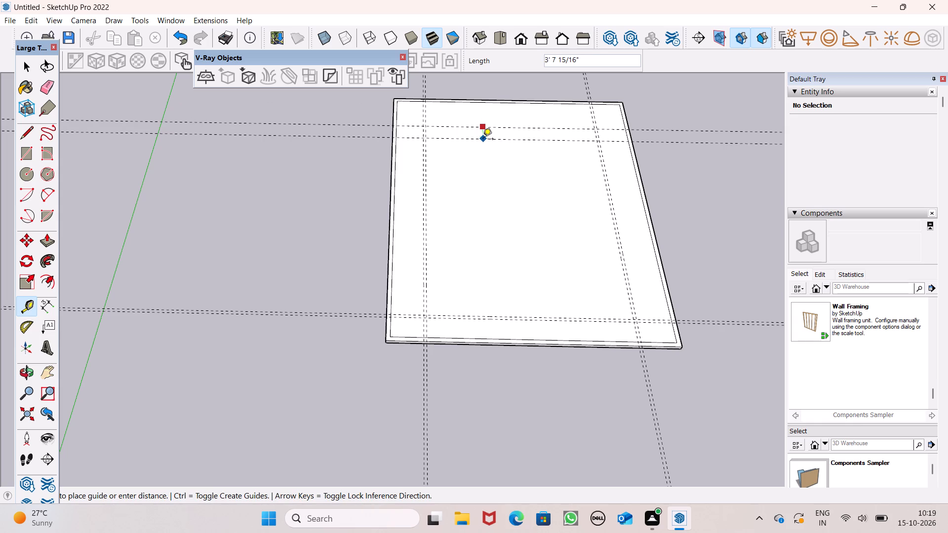
key(6)
key(shift+quotedbl)
key(Return)
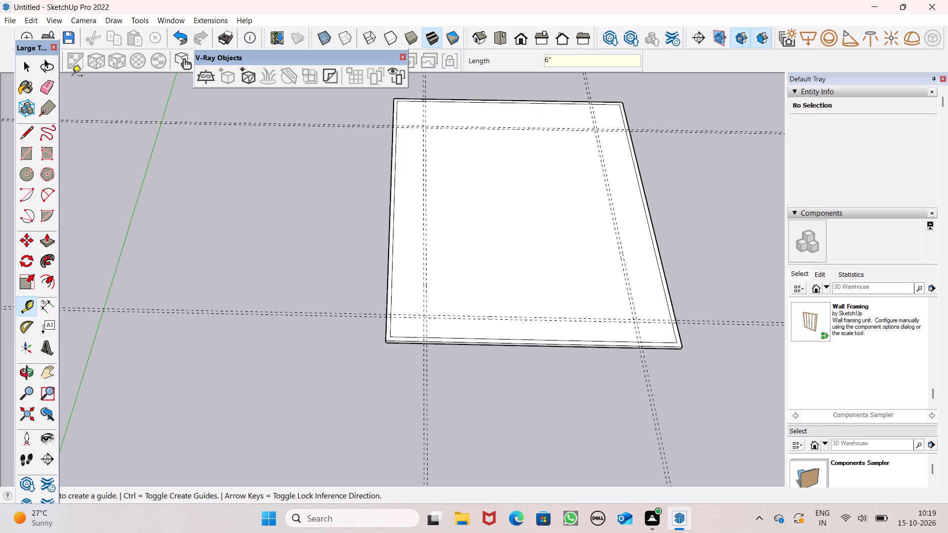
Draw a wall rectangle about 36' 9" by 6" between the back guide pair, spanning from the outer left guide to the outer right guide.
click(21, 162)
scroll(394, 182, up, 5)
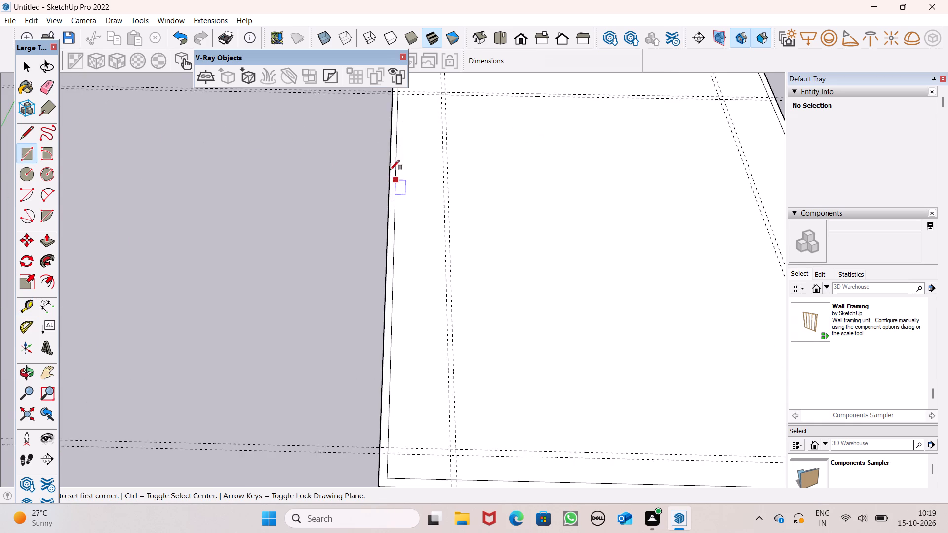
scroll(406, 185, down, 4)
scroll(445, 114, up, 5)
middle_drag(467, 178, 467, 234)
scroll(467, 234, up, 1)
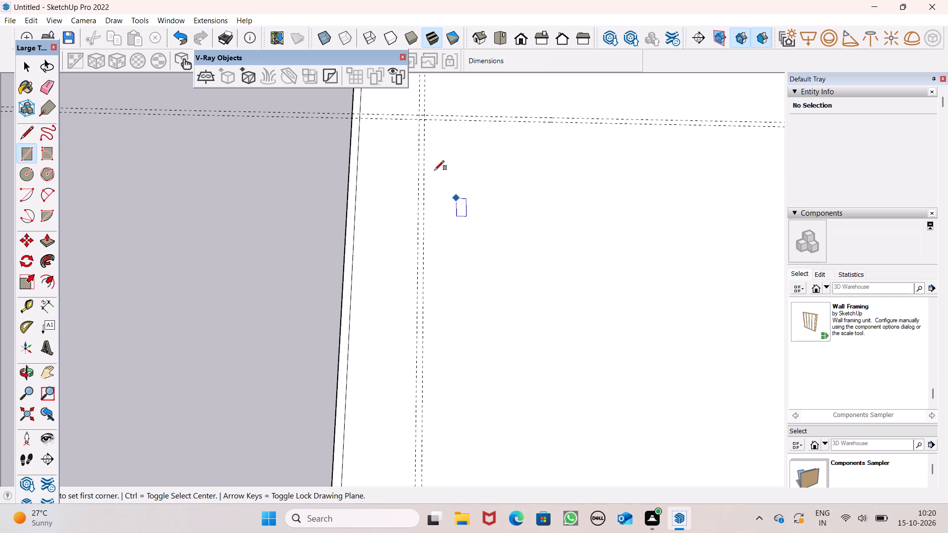
click(418, 113)
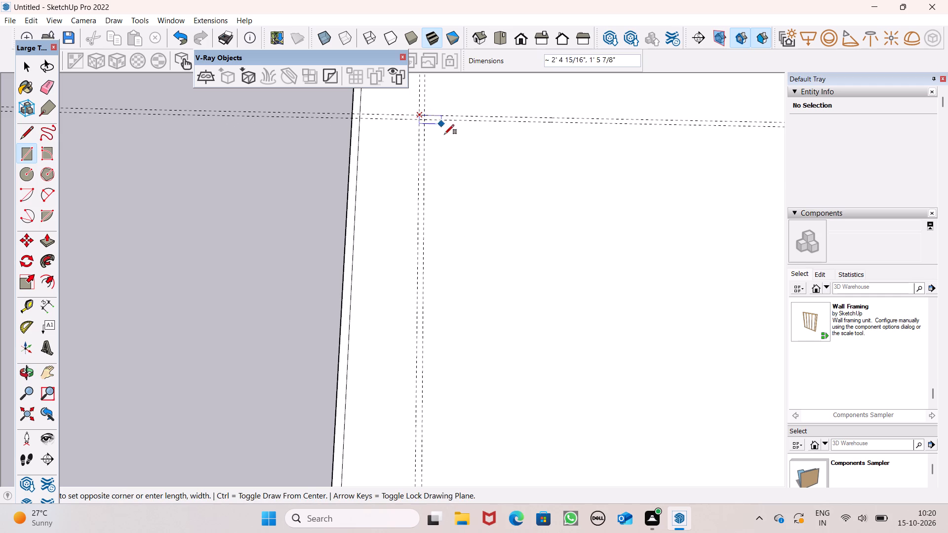
scroll(445, 136, down, 7)
scroll(657, 136, up, 7)
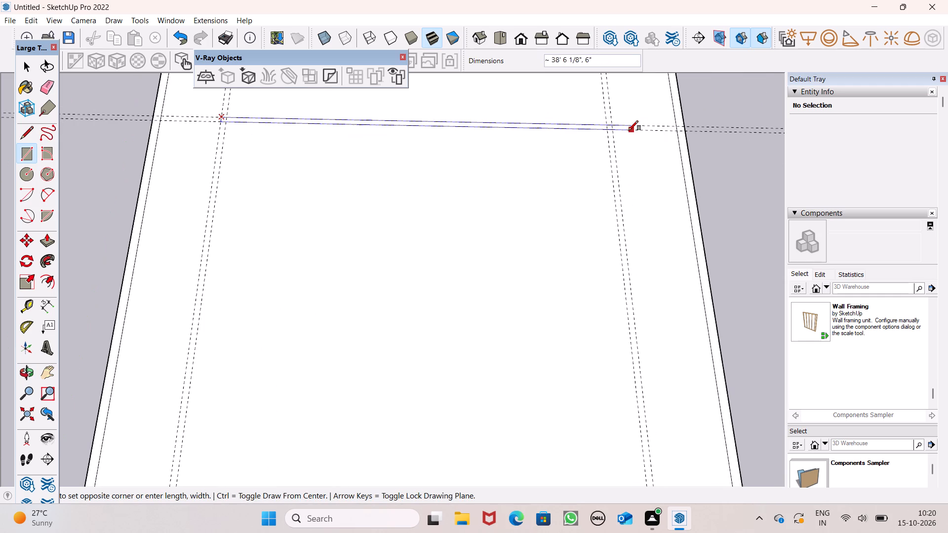
scroll(611, 127, up, 6)
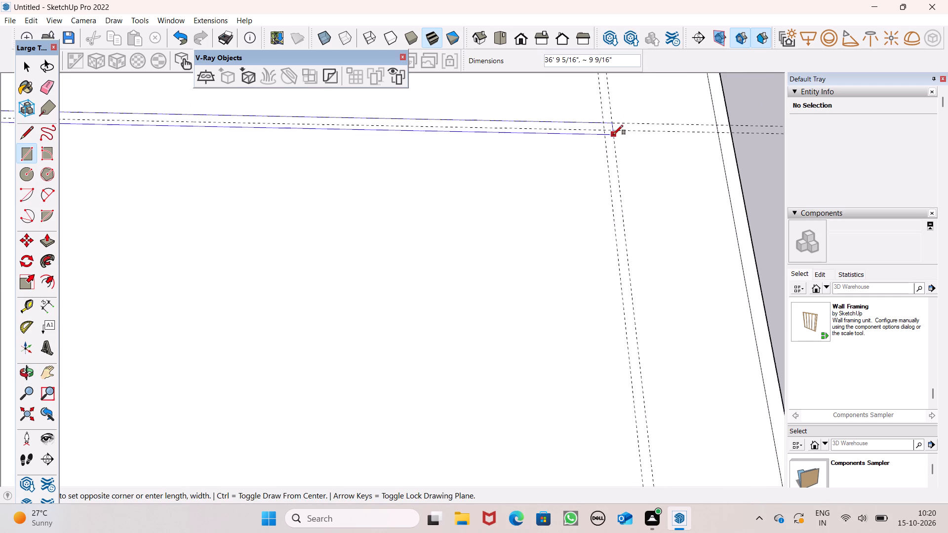
click(614, 128)
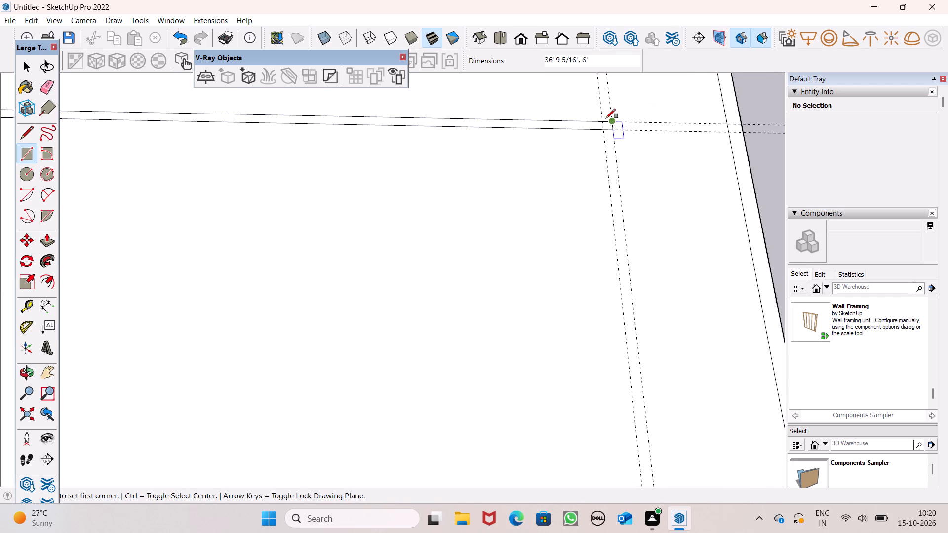
Draw a 6" by about 50' 10" wall rectangle between the right guide pair, from the outer back guide to the front inner wall line.
click(602, 120)
scroll(622, 123, down, 4)
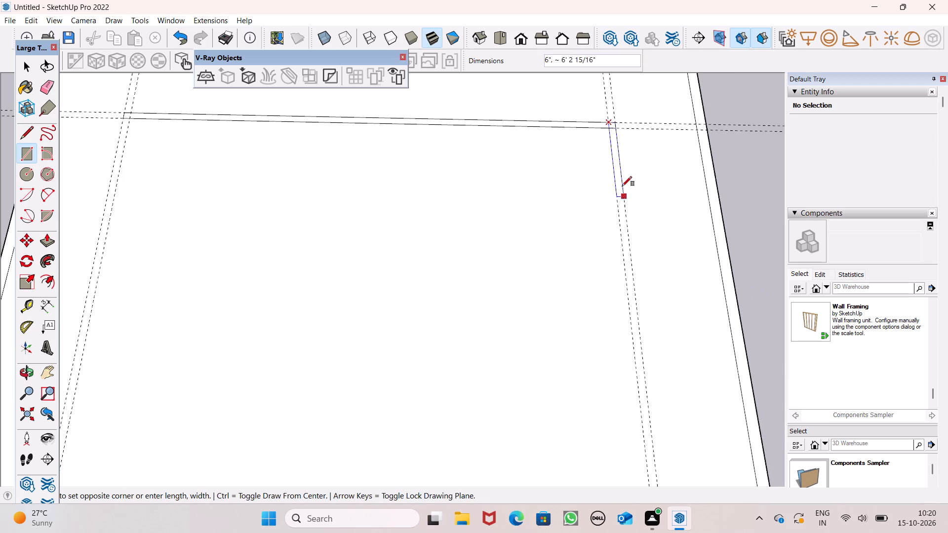
scroll(649, 131, down, 9)
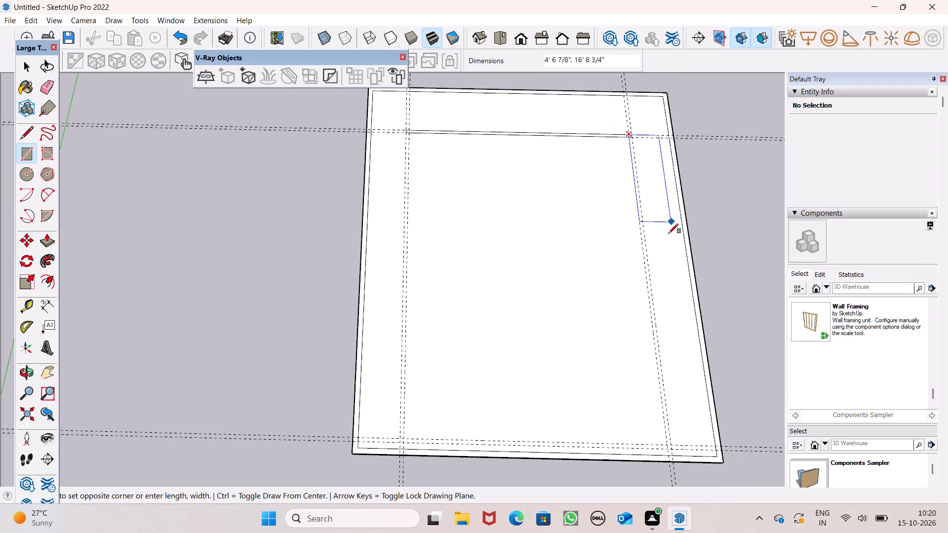
scroll(670, 453, up, 13)
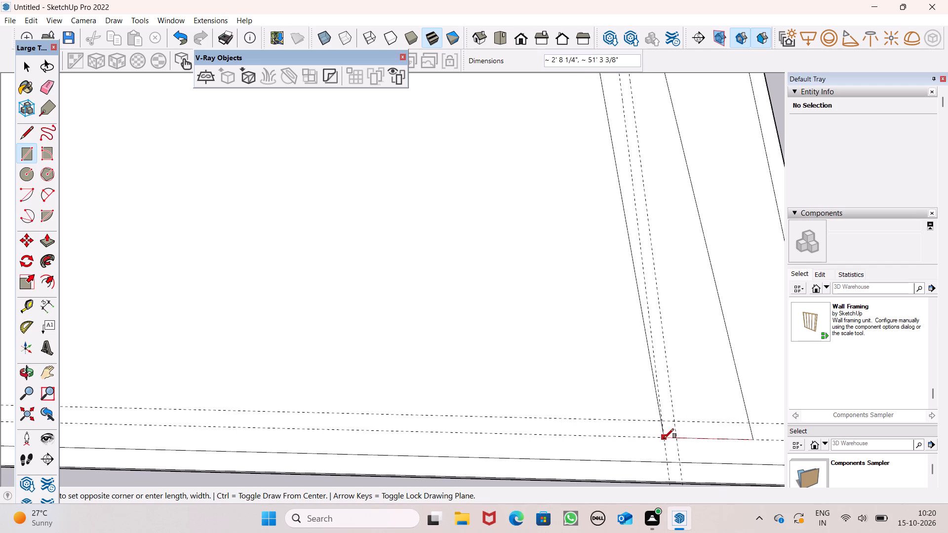
scroll(664, 445, down, 8)
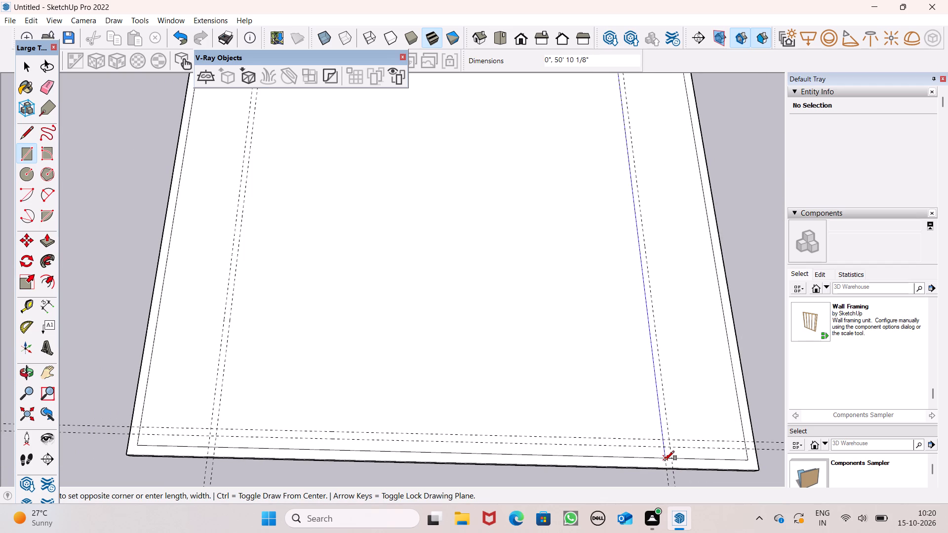
click(665, 460)
click(671, 458)
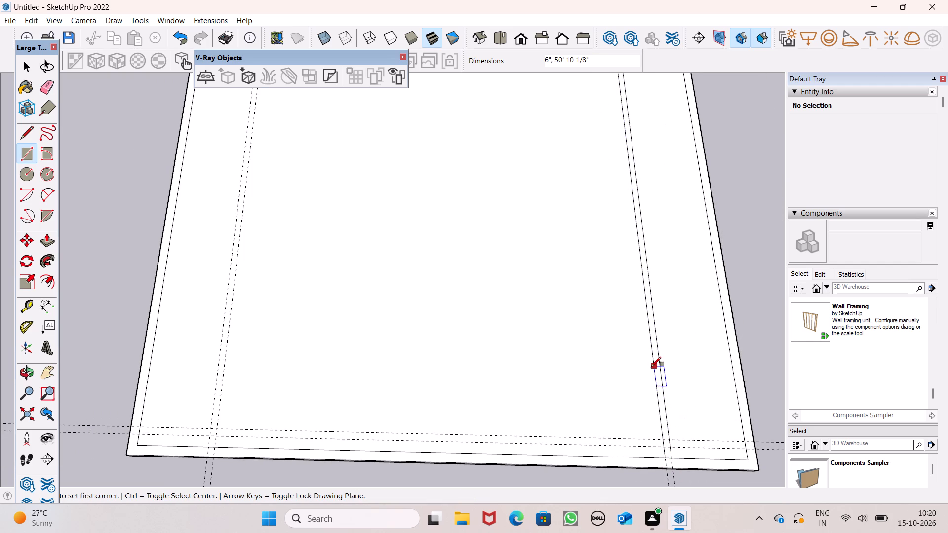
Draw a 6" by about 50' 10" wall rectangle between the left guide pair, from the back wall strip to the front inner wall line.
scroll(651, 367, down, 8)
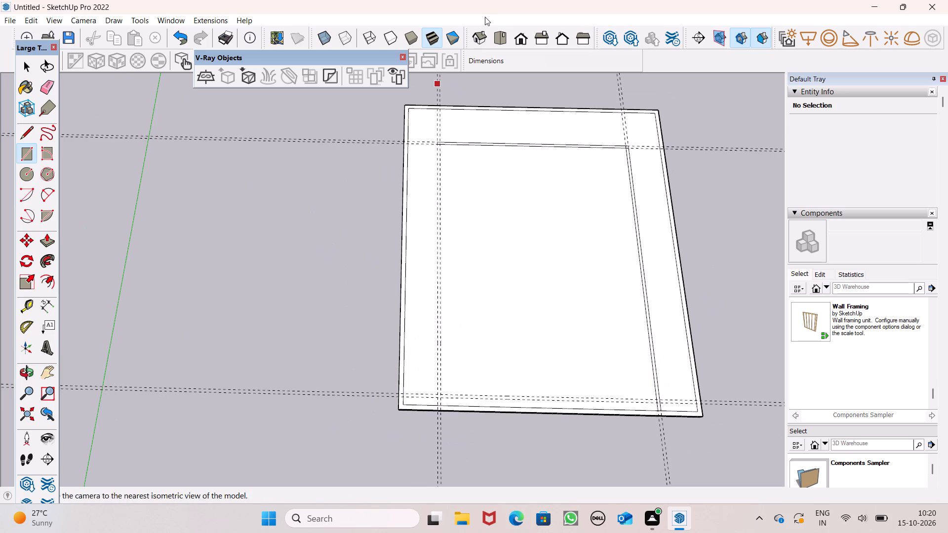
scroll(492, 234, up, 1)
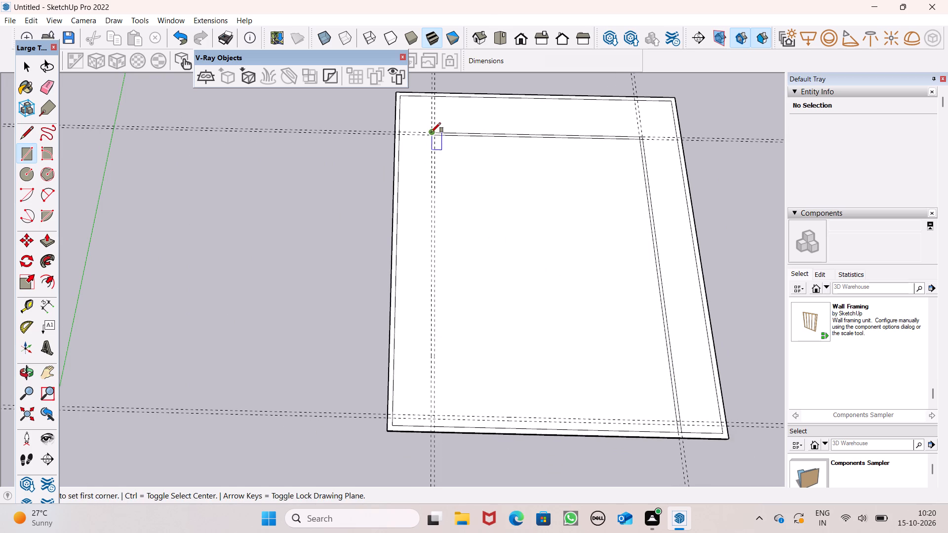
drag(431, 132, 437, 136)
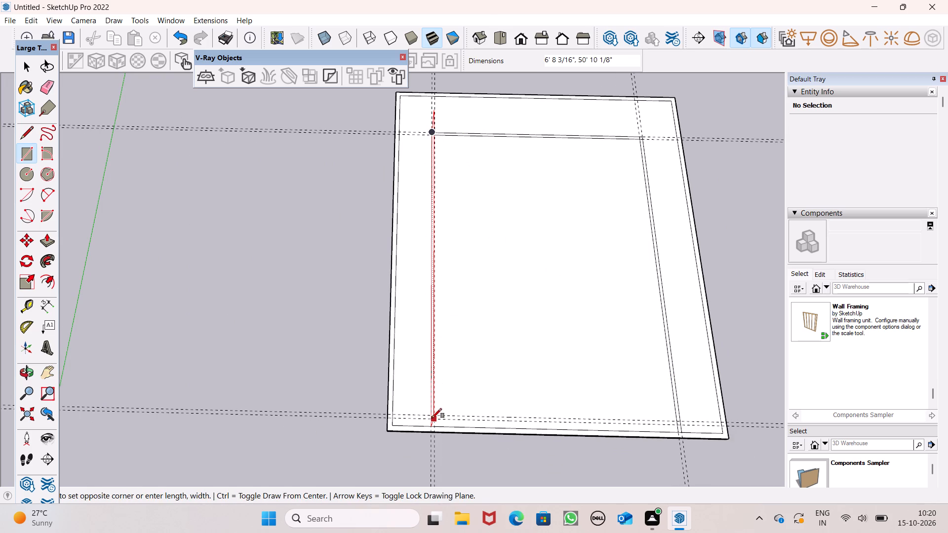
scroll(434, 424, up, 5)
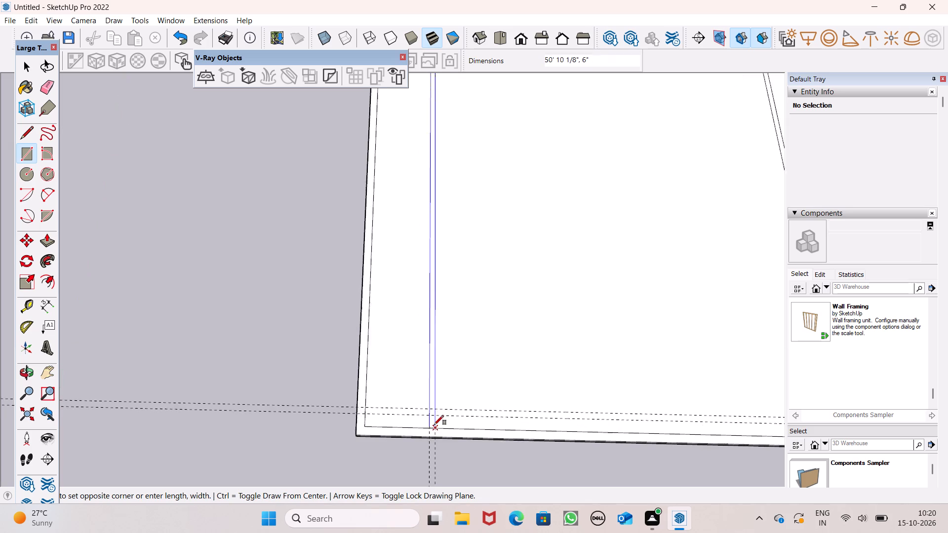
scroll(434, 425, up, 1)
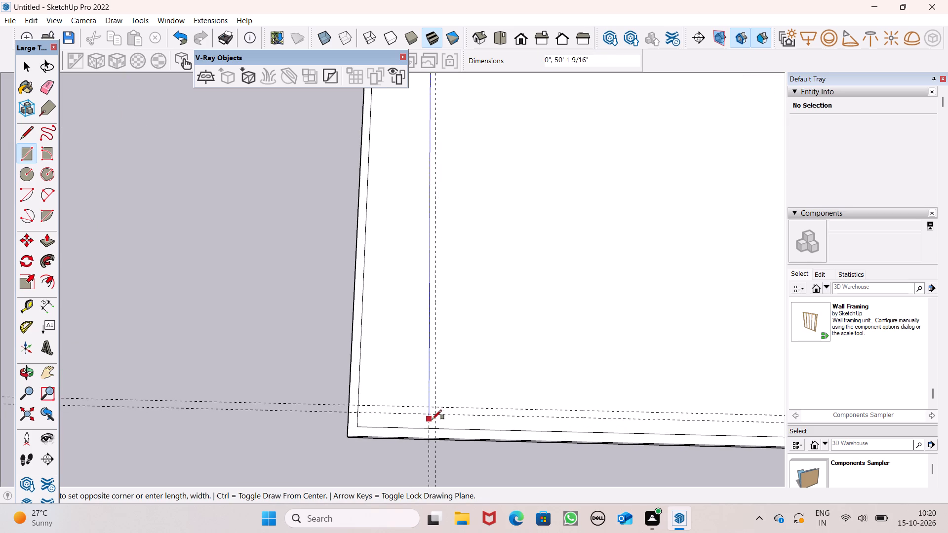
click(436, 431)
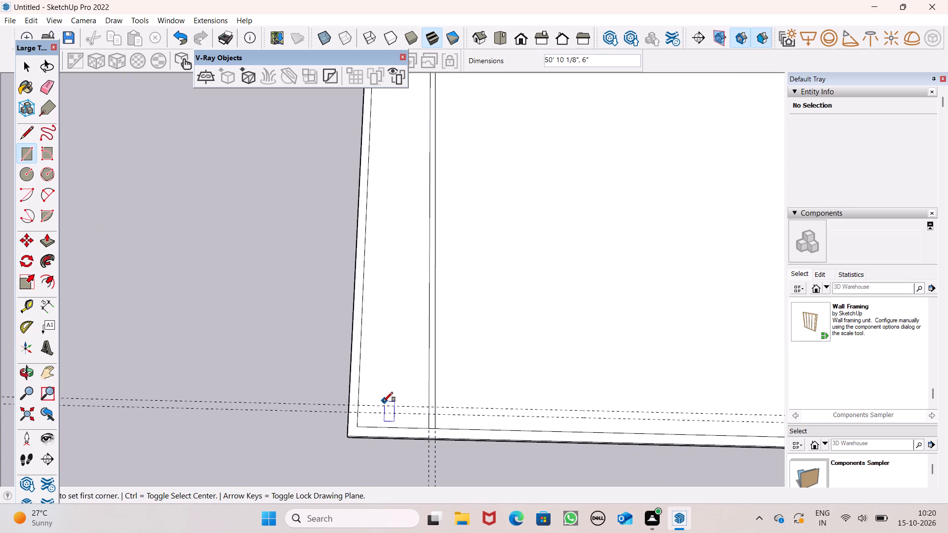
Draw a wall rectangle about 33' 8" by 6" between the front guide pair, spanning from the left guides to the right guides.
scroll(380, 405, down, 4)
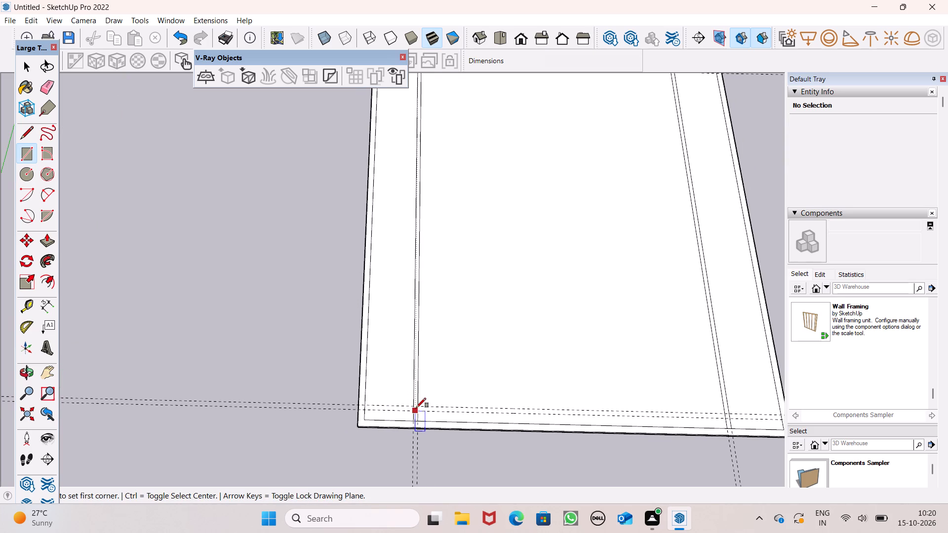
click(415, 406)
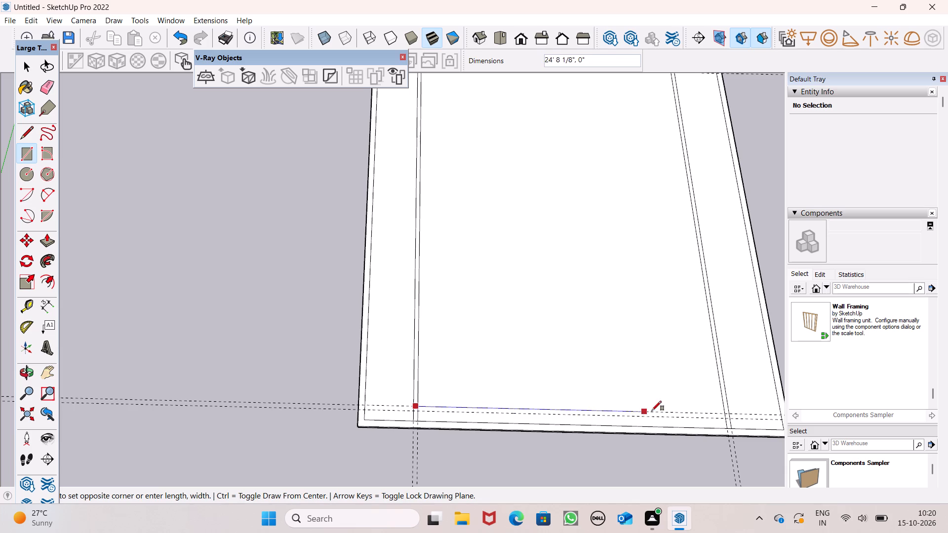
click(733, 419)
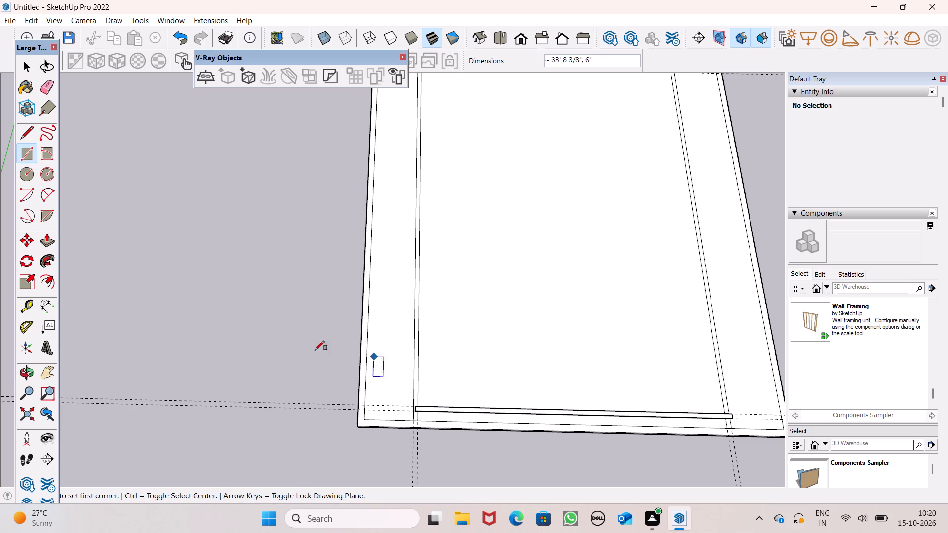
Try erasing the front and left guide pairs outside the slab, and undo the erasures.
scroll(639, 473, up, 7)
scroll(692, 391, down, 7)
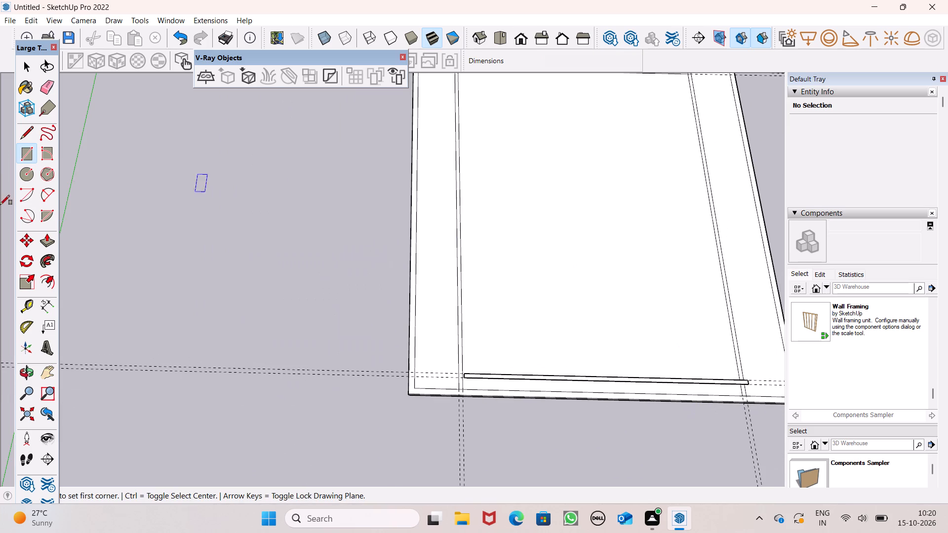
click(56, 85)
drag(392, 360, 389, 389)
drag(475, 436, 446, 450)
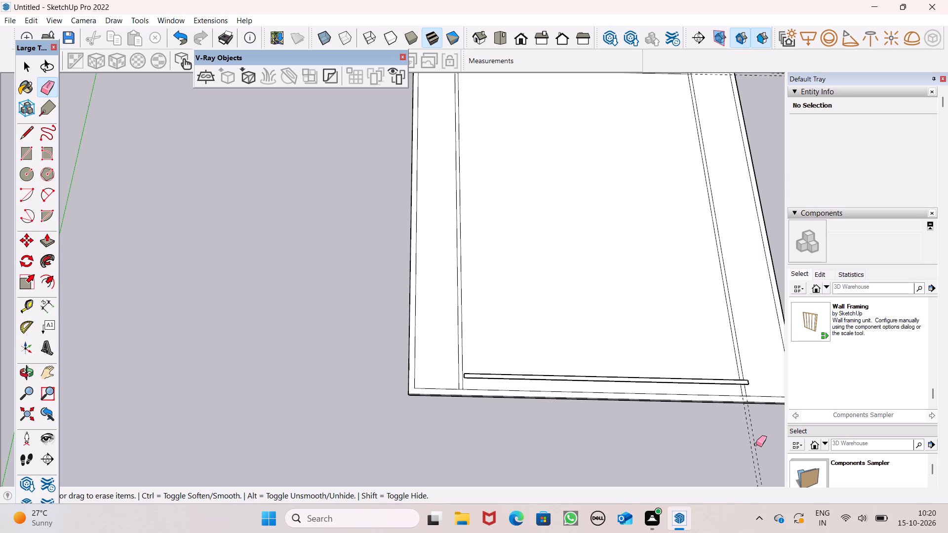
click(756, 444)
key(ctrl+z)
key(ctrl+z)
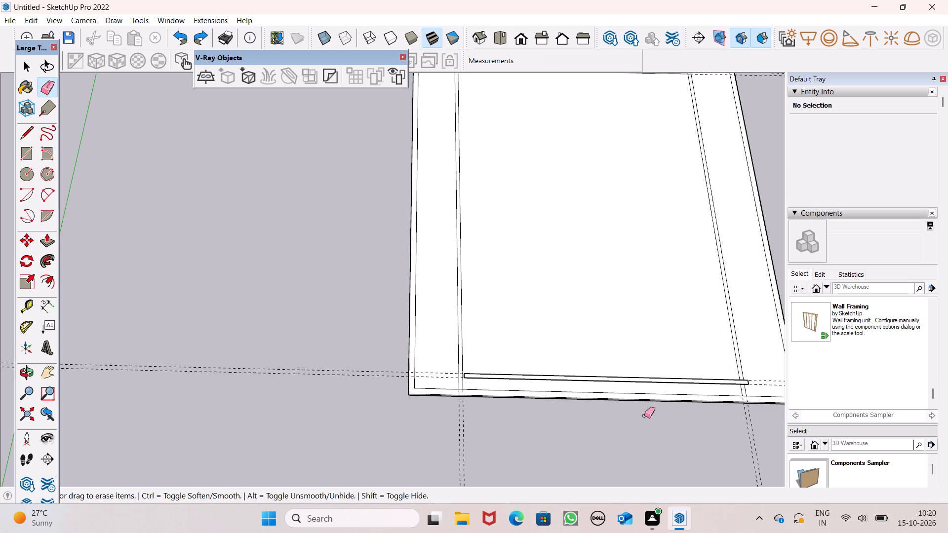
Erase the front wall strip's long edges with the front guide pair, and its leftover short edge at the left wall strip.
click(542, 376)
key(space)
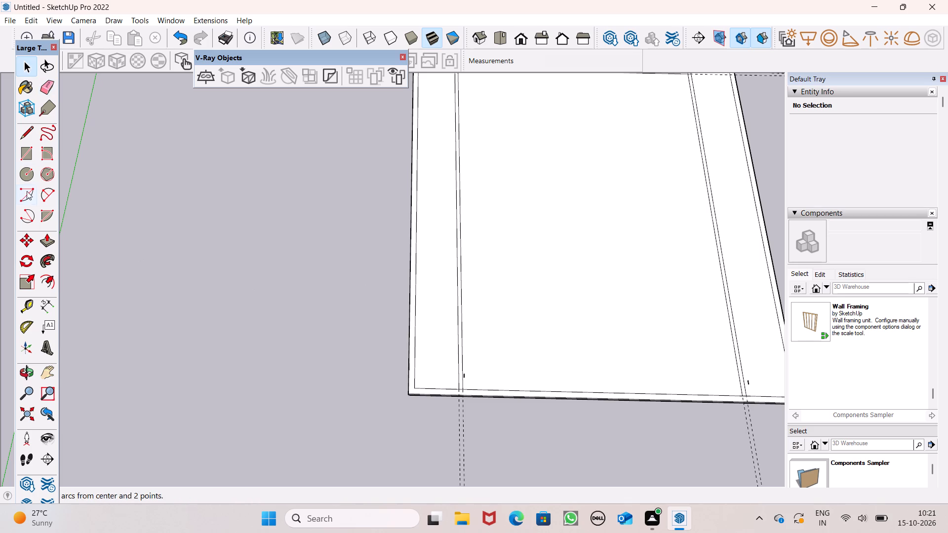
click(49, 83)
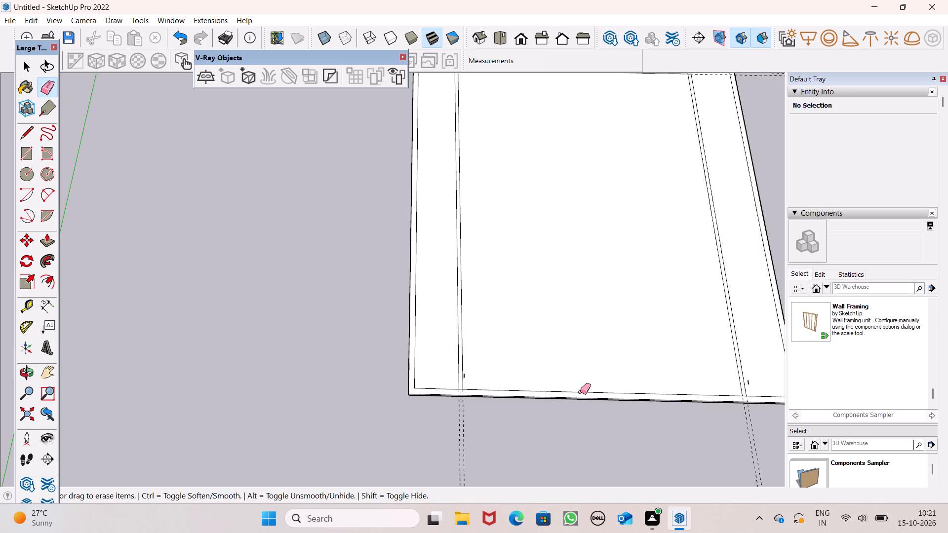
scroll(478, 389, up, 13)
scroll(582, 417, down, 5)
scroll(563, 411, up, 6)
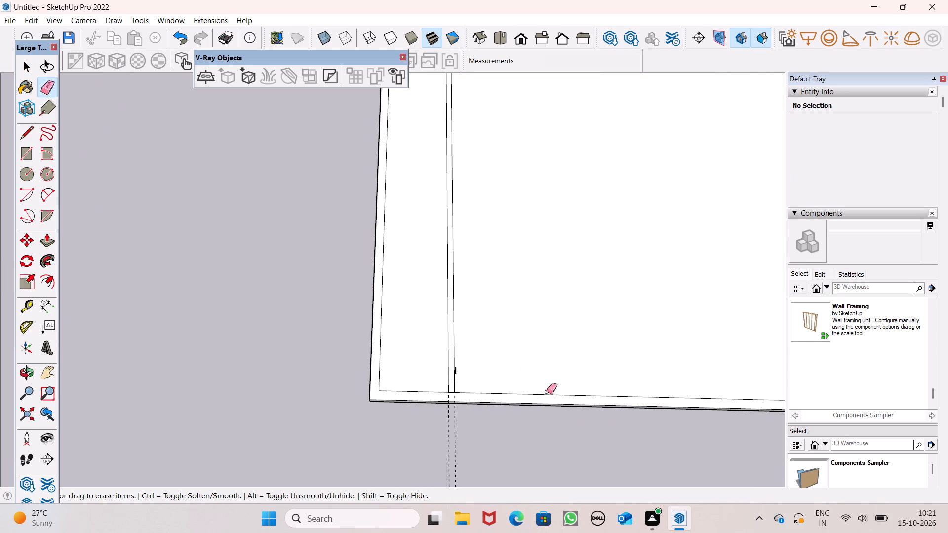
scroll(466, 369, up, 14)
scroll(414, 368, up, 3)
scroll(411, 369, down, 6)
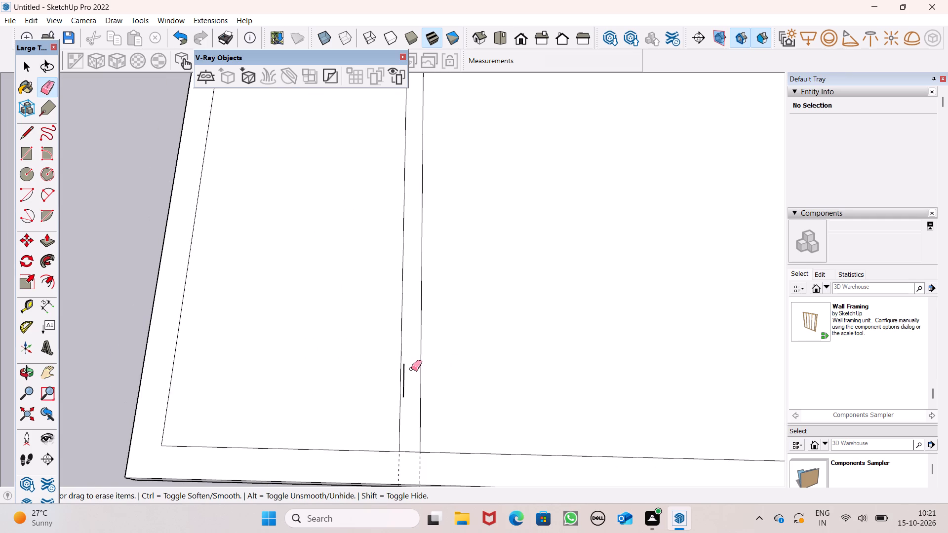
scroll(399, 382, up, 7)
drag(434, 378, 435, 378)
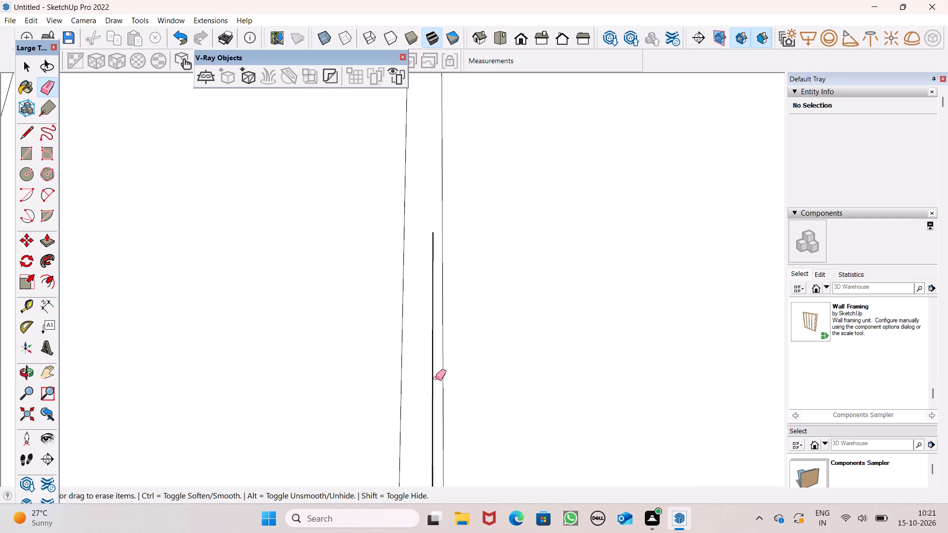
drag(435, 378, 430, 382)
Erase the front wall strip's remaining short edge at the right wall strip.
scroll(411, 370, down, 7)
scroll(348, 334, down, 11)
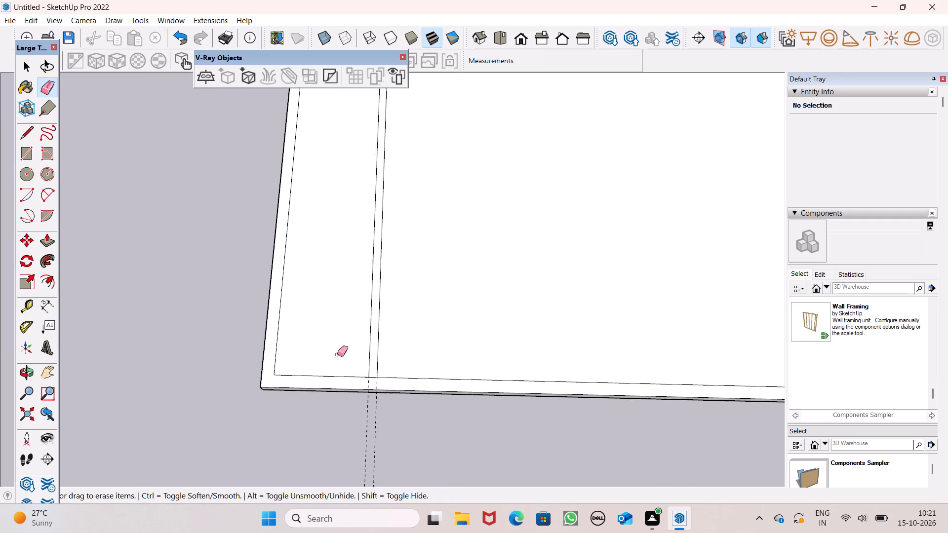
scroll(337, 354, down, 7)
scroll(613, 330, up, 5)
scroll(640, 392, up, 1)
scroll(639, 394, down, 1)
scroll(639, 395, up, 5)
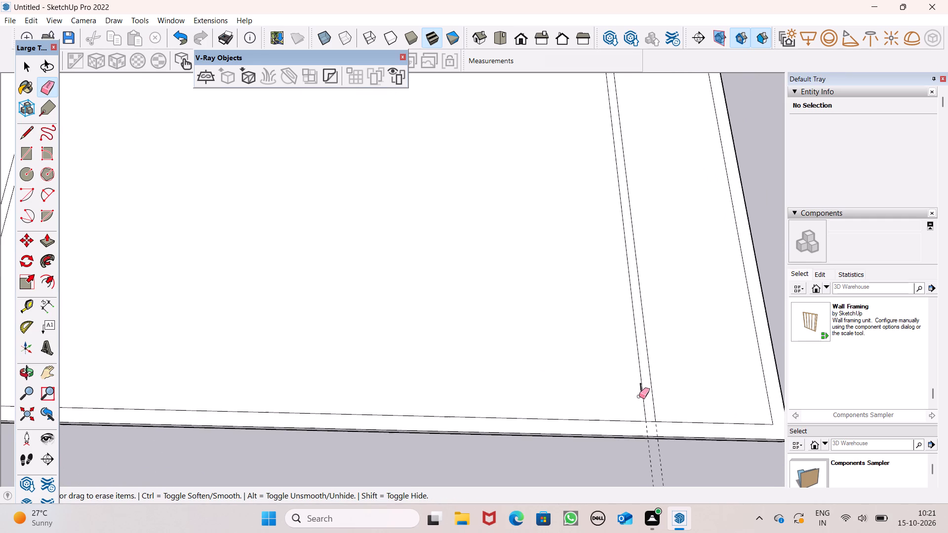
scroll(639, 396, up, 14)
click(684, 336)
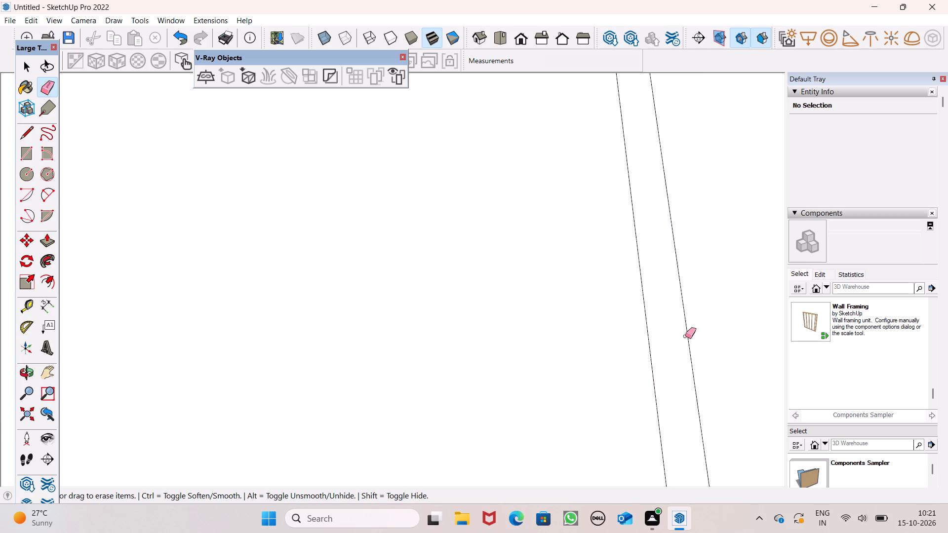
Place a guide about 4' inside the front inner wall line, and a second parallel guide 6" further in.
scroll(659, 344, down, 8)
scroll(657, 273, down, 20)
scroll(657, 273, down, 3)
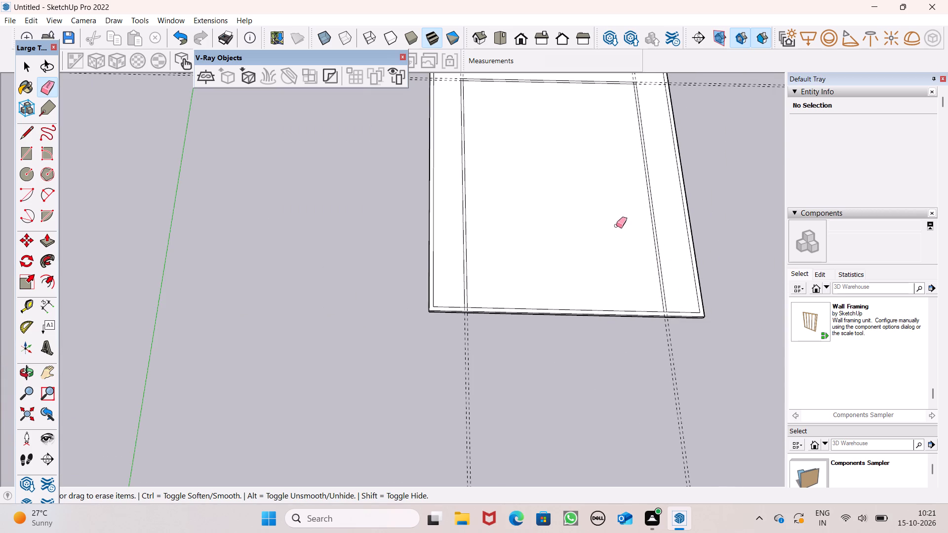
scroll(621, 194, up, 5)
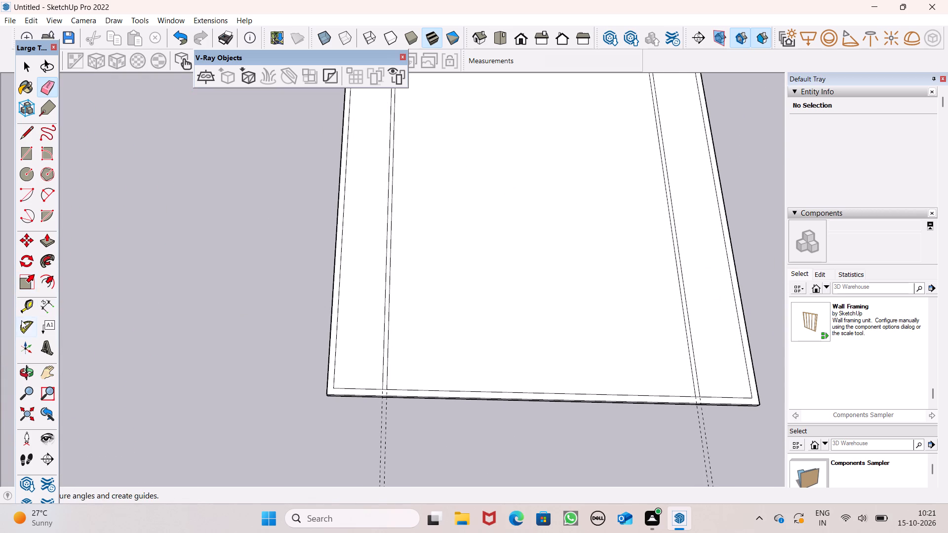
click(27, 310)
click(483, 388)
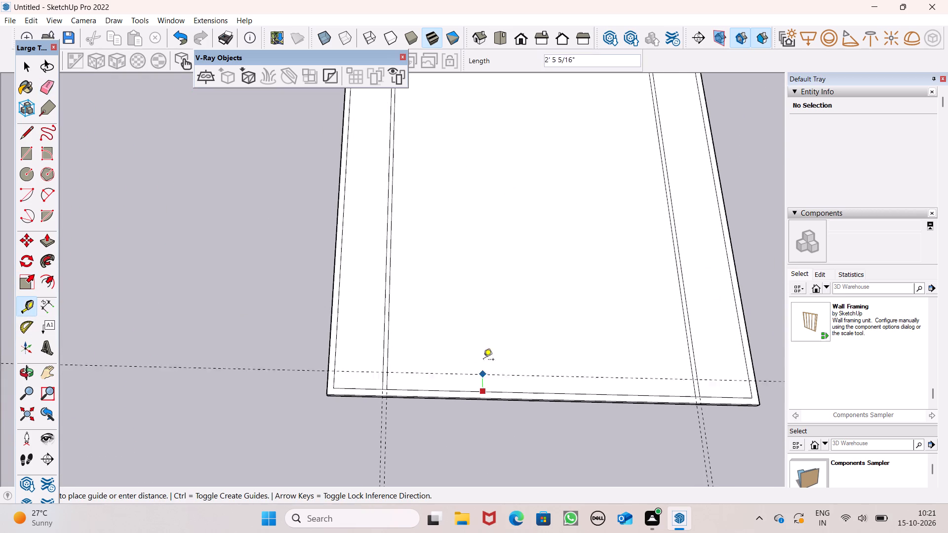
click(482, 358)
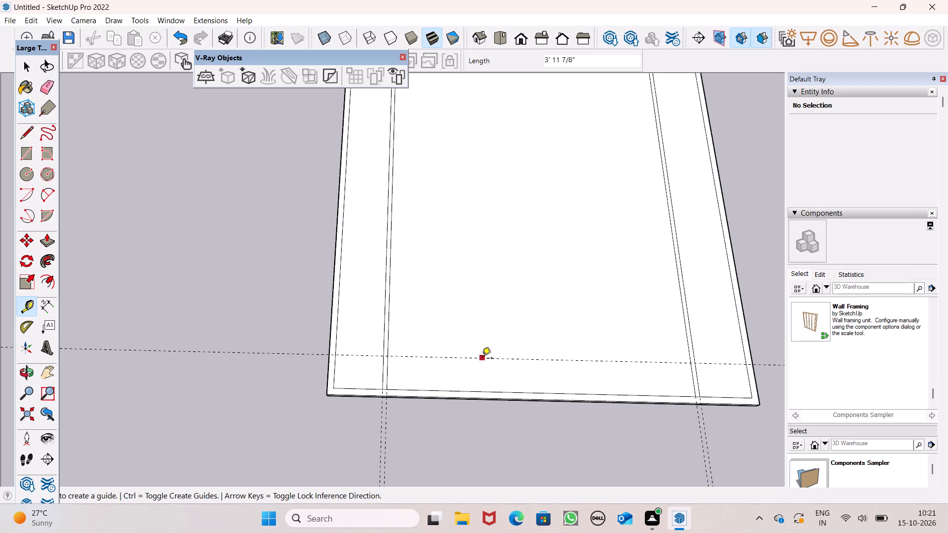
click(481, 360)
key(6)
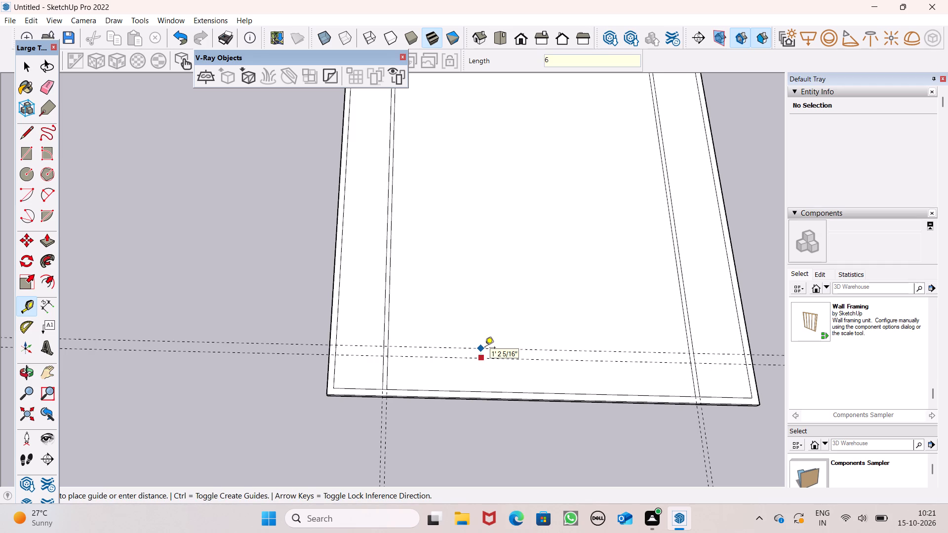
key(shift+quotedbl)
key(Return)
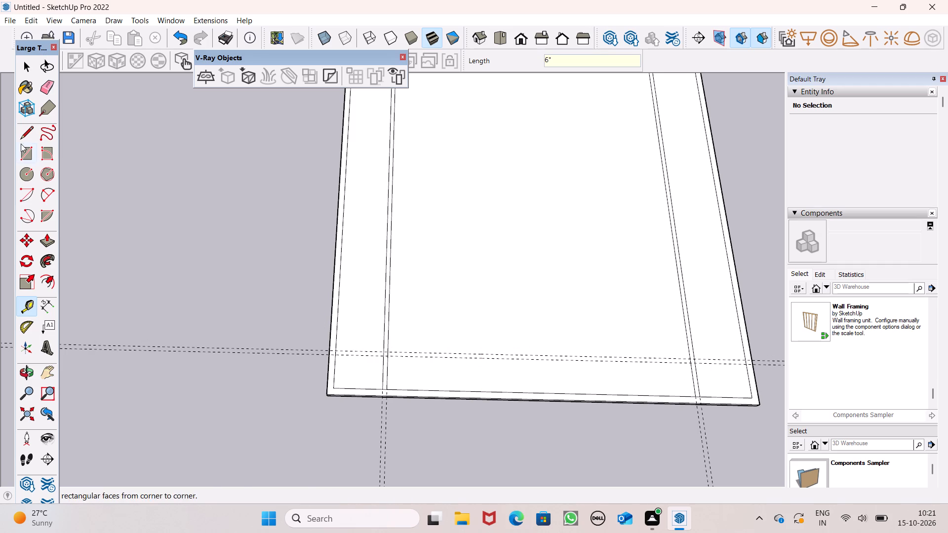
Place a lengthwise guide about 16' 6" in from the right wall strip, and a parallel guide 6" from it.
click(33, 159)
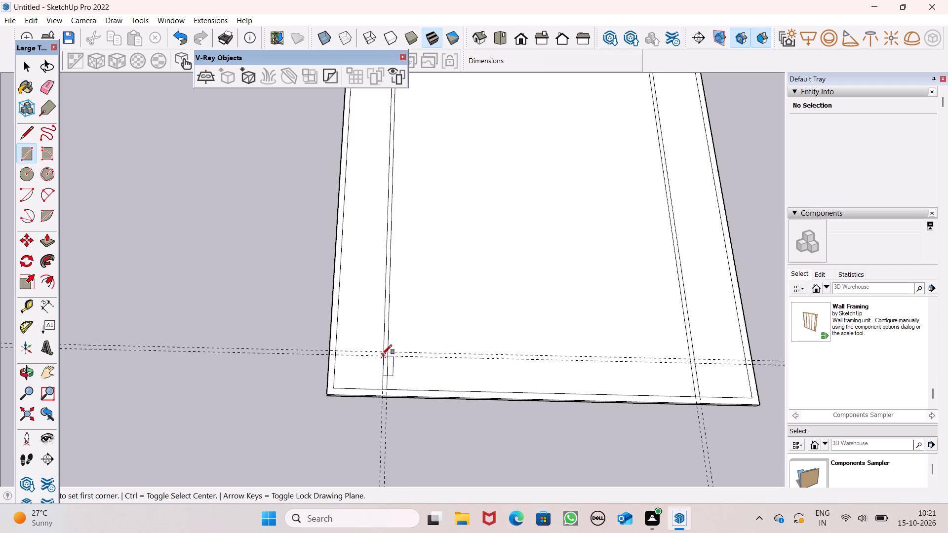
click(24, 310)
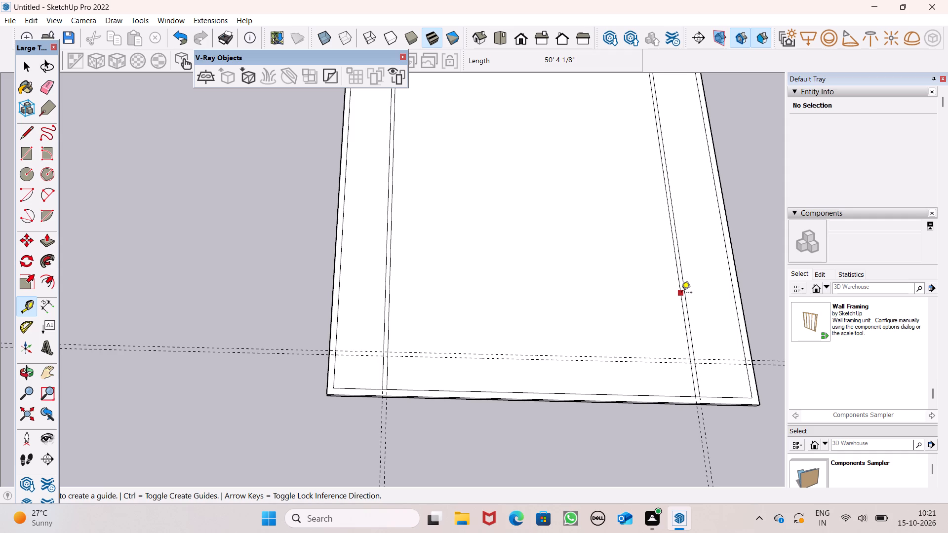
click(681, 293)
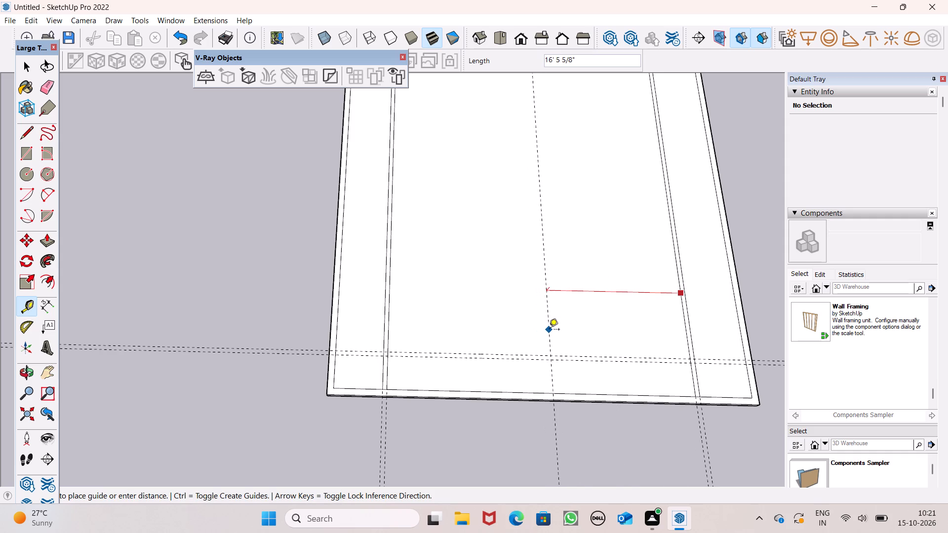
click(546, 331)
click(547, 330)
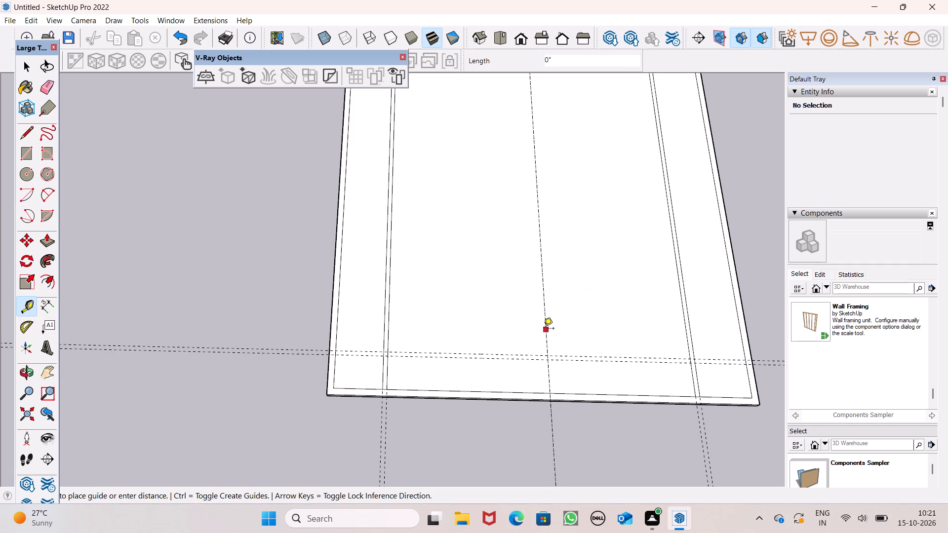
text(6")
key(Return)
scroll(580, 314, down, 1)
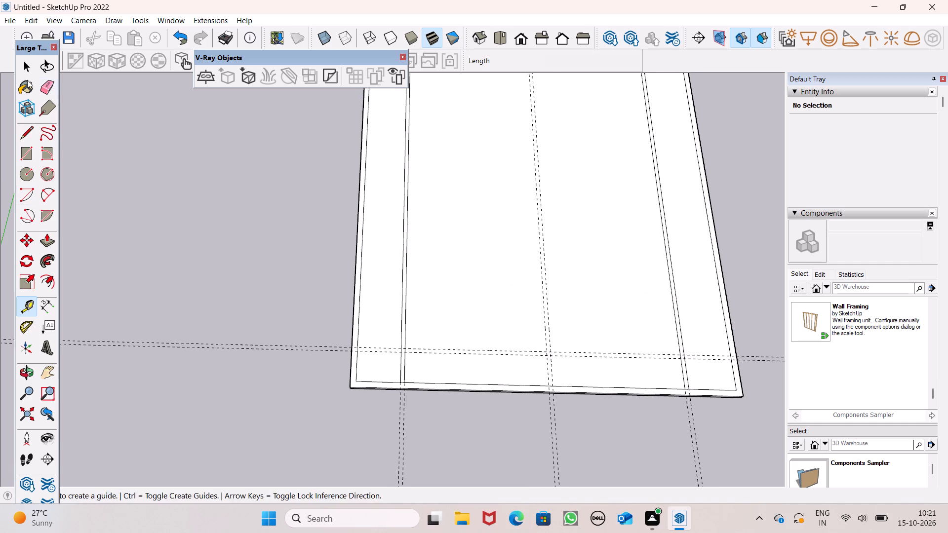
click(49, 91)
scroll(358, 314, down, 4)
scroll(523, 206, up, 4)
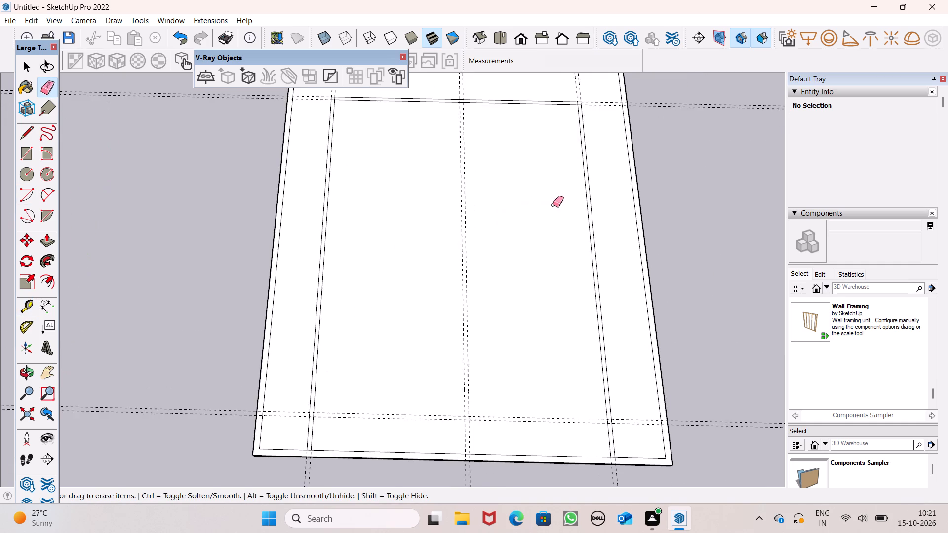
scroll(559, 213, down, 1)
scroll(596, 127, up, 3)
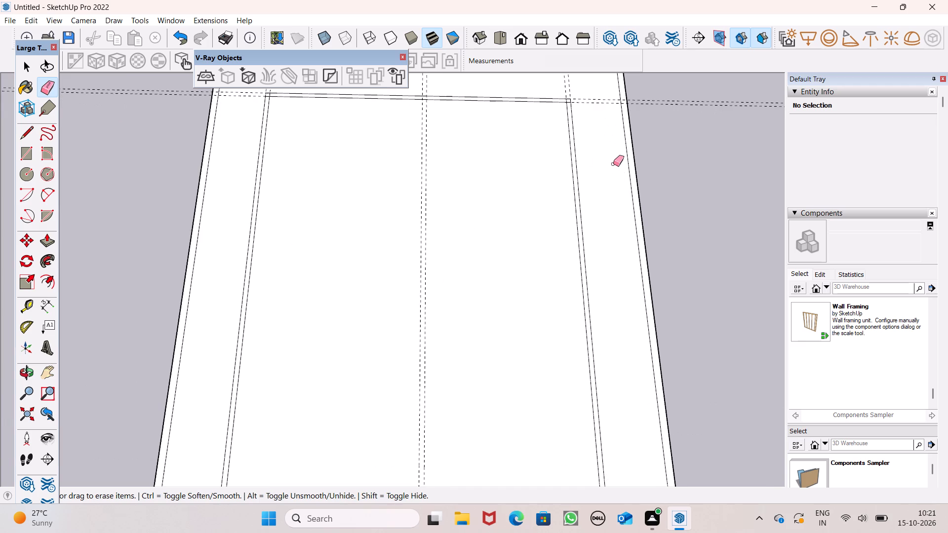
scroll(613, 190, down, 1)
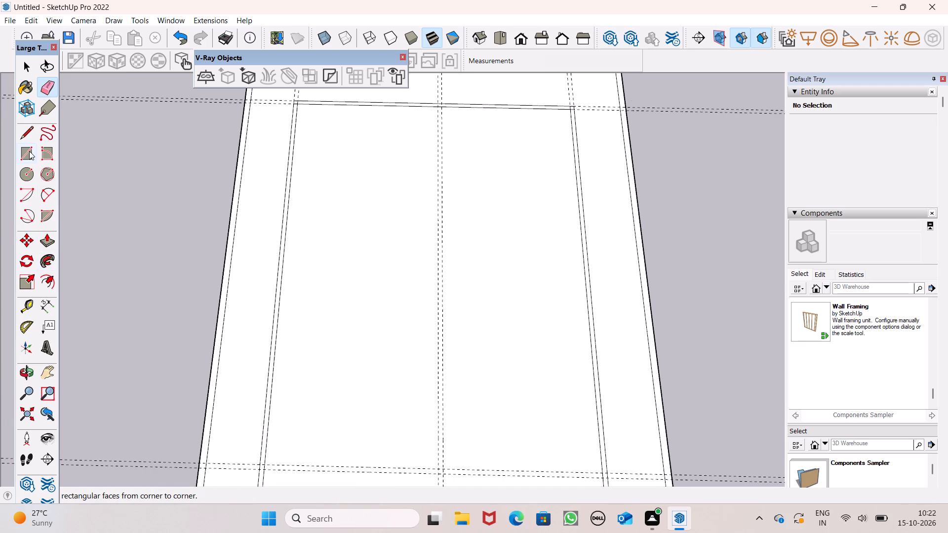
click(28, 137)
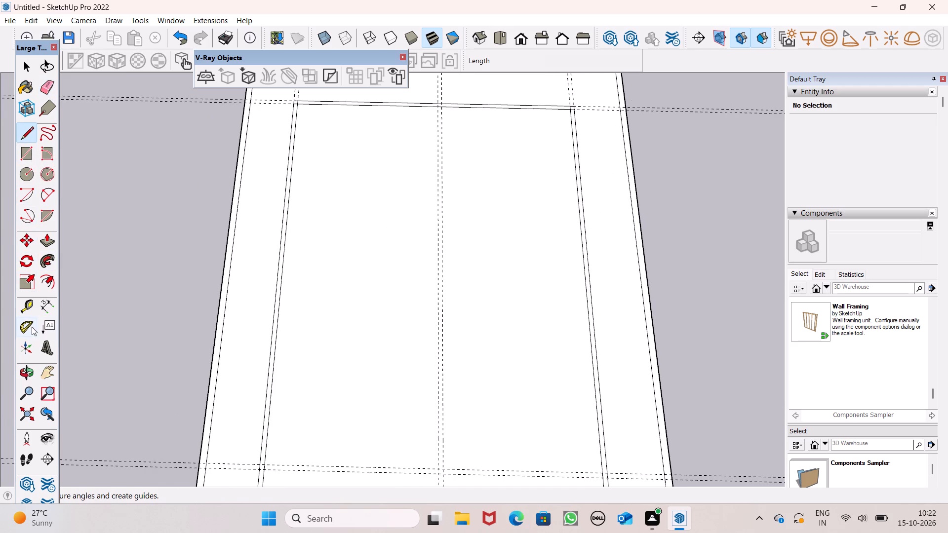
Place a crosswise guide about 22' 6" behind the front guide pair, and a second parallel guide 6" further back.
click(22, 303)
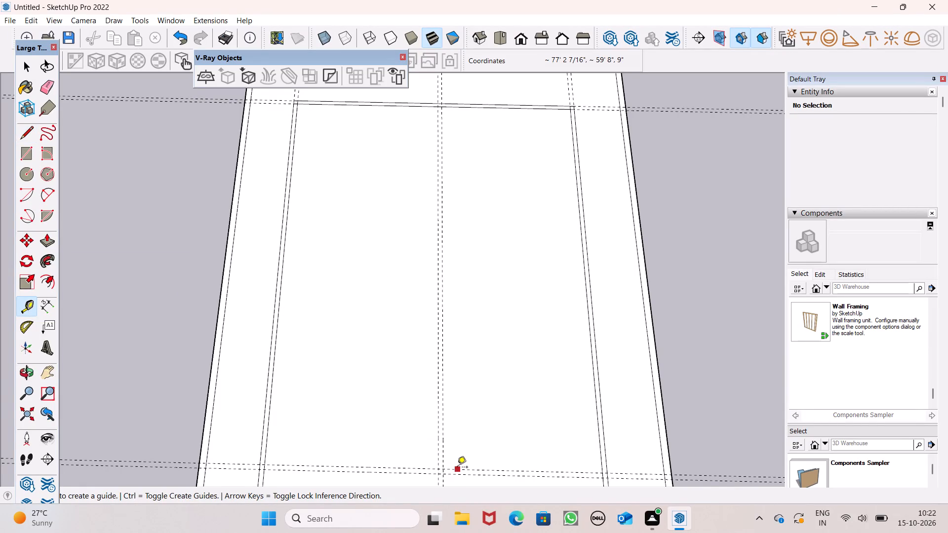
drag(457, 467, 457, 438)
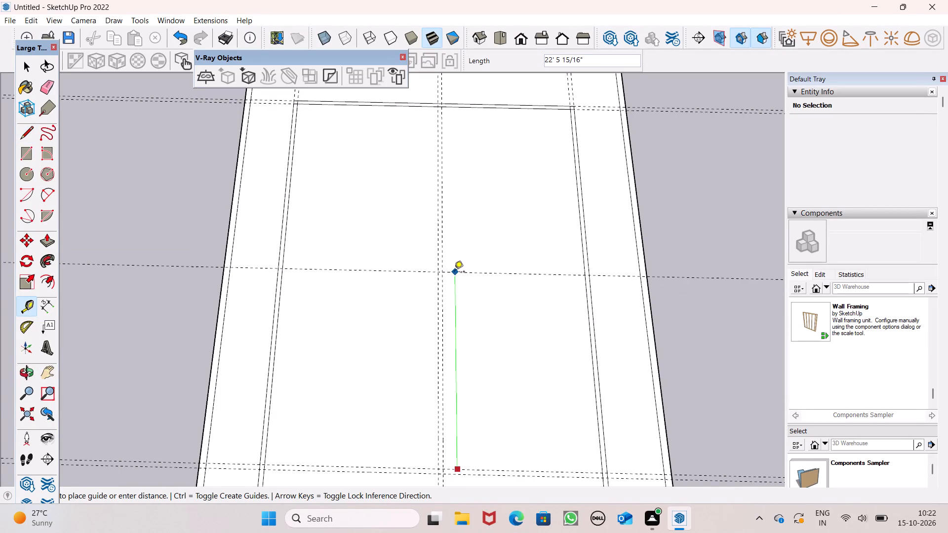
click(454, 272)
drag(375, 270, 381, 249)
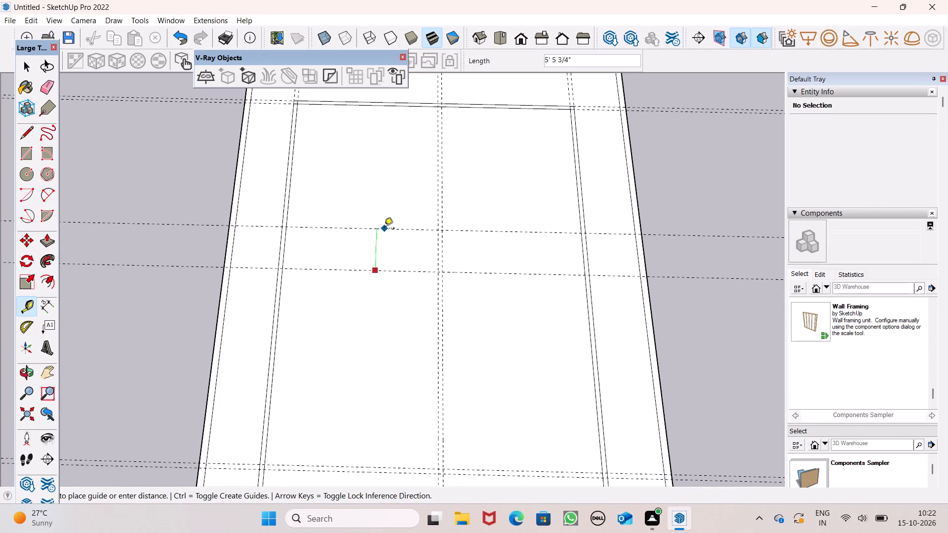
text(6")
key(Return)
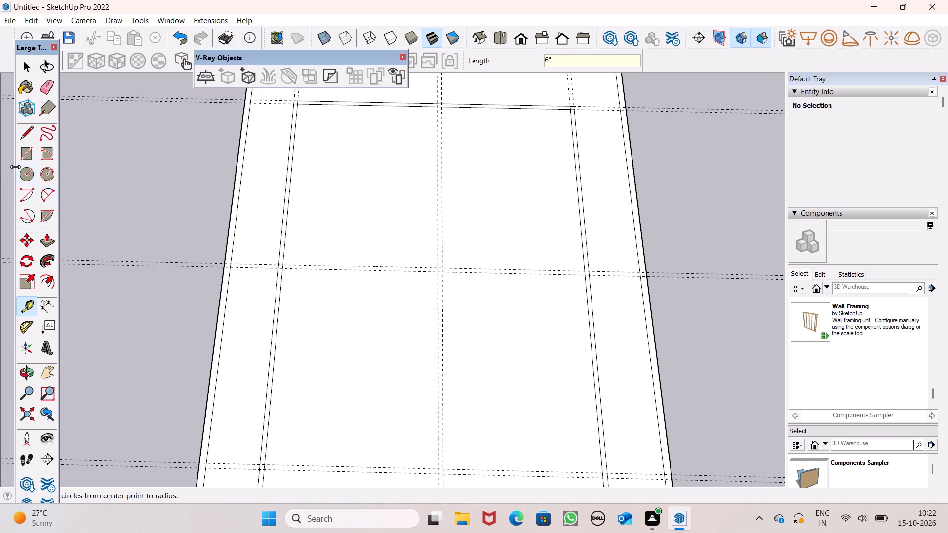
Draw a 6" by about 36' 9" rectangle along the middle crosswise guide pair, spanning the left and right wall strips.
click(25, 152)
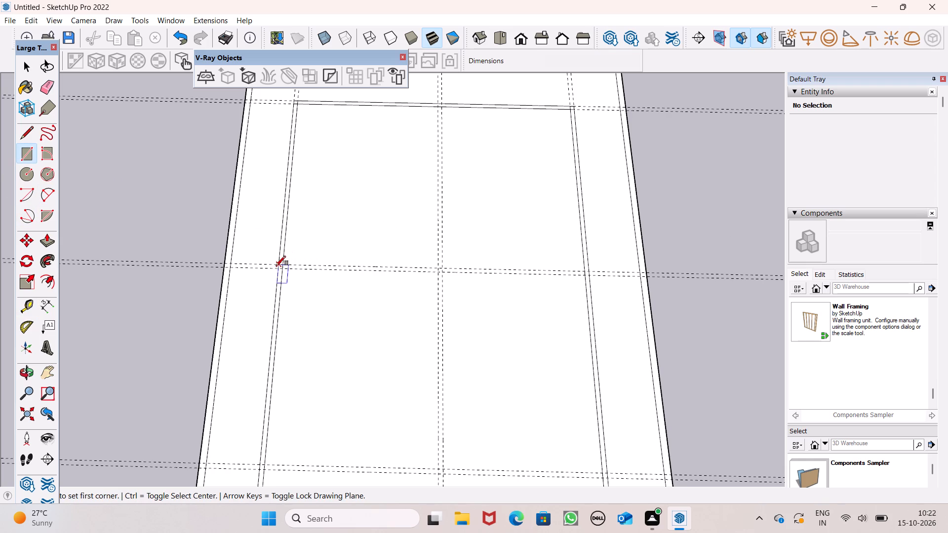
click(279, 264)
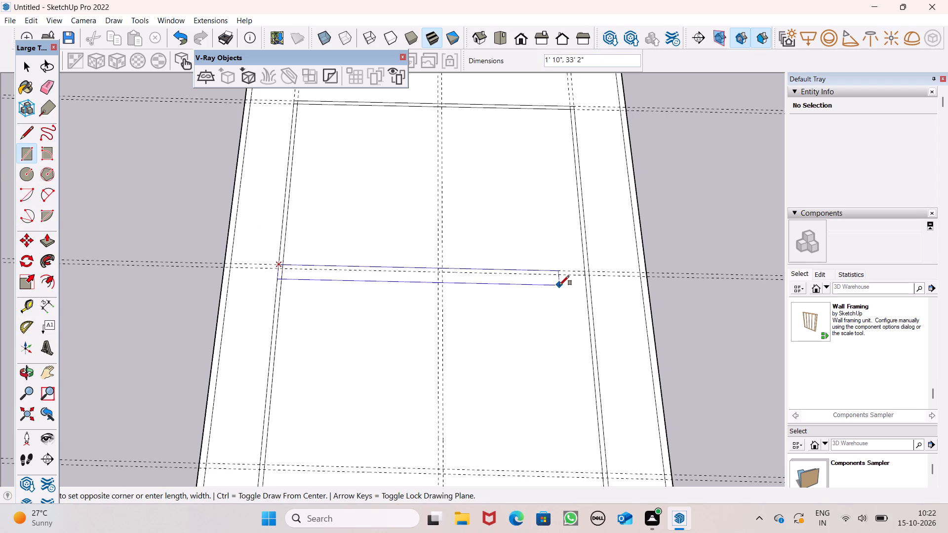
click(591, 277)
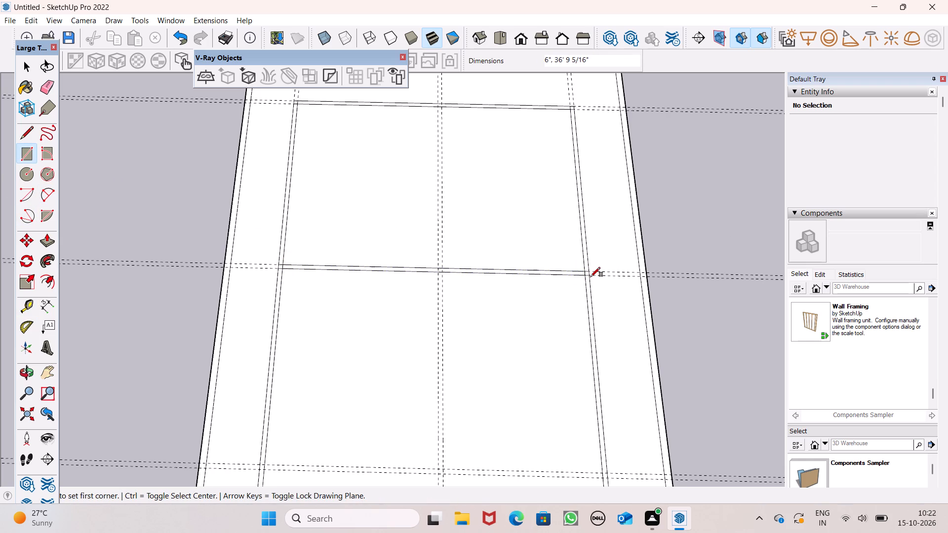
Draw a 6" by about 50' 10" rectangle along the central lengthwise guide pair, from the rear wall strip to the front inner wall line.
scroll(515, 280, down, 5)
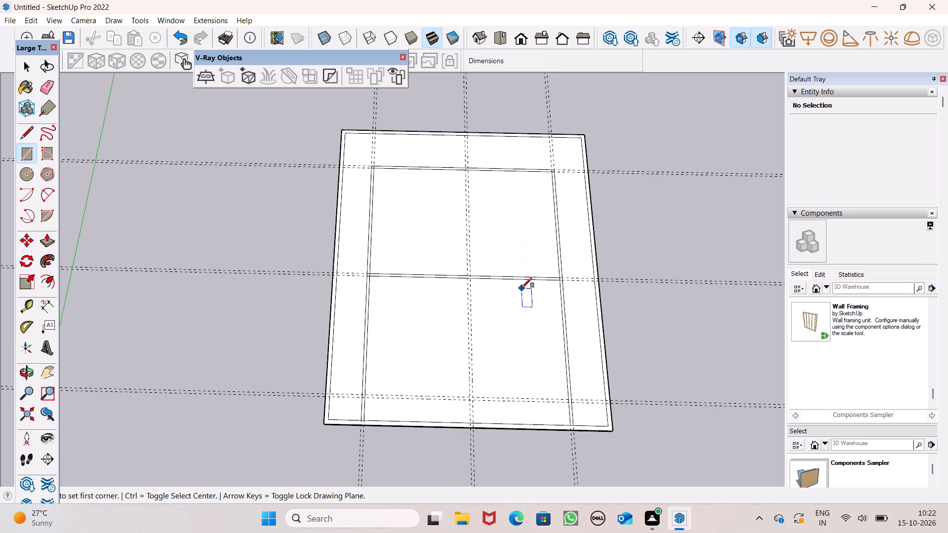
scroll(441, 418, up, 6)
scroll(344, 382, up, 4)
scroll(413, 364, down, 6)
scroll(503, 192, up, 7)
scroll(540, 252, down, 8)
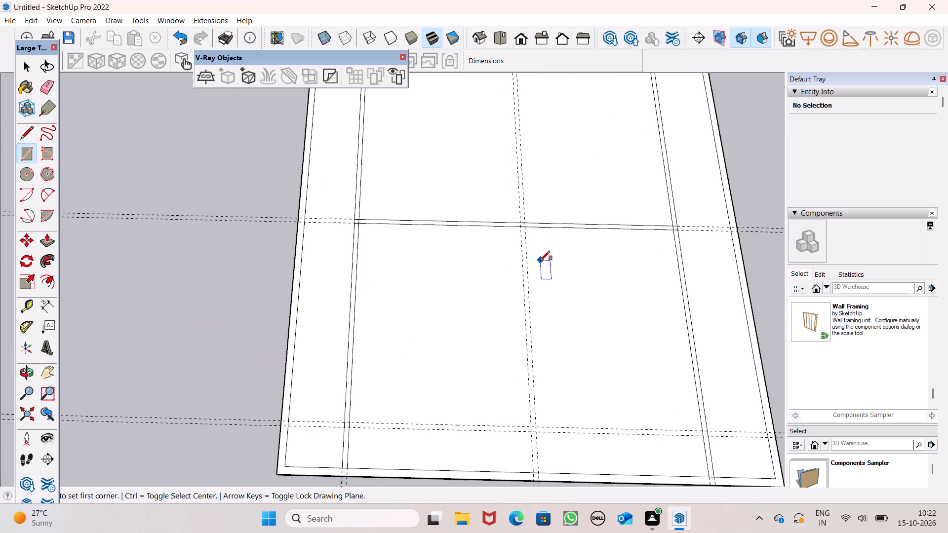
scroll(539, 245, down, 6)
scroll(516, 140, up, 2)
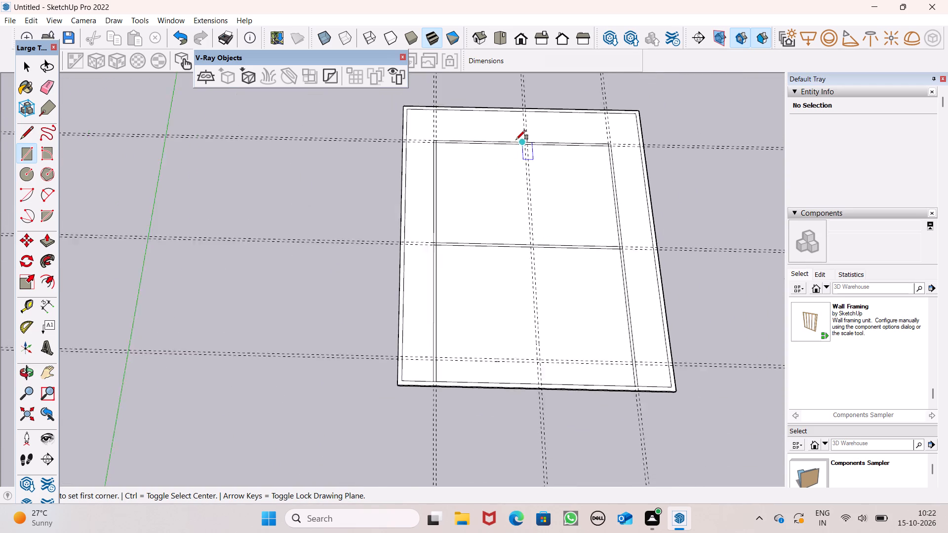
scroll(516, 140, up, 1)
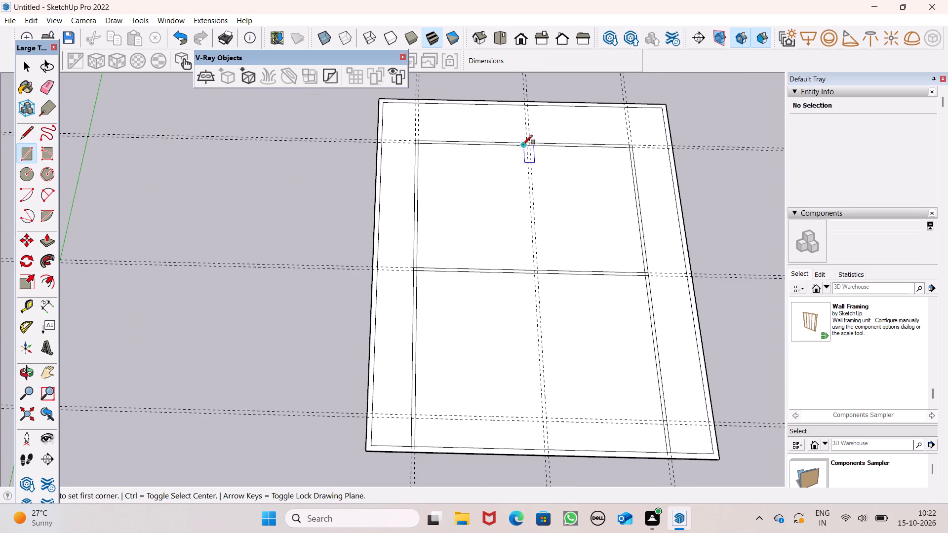
scroll(526, 145, up, 8)
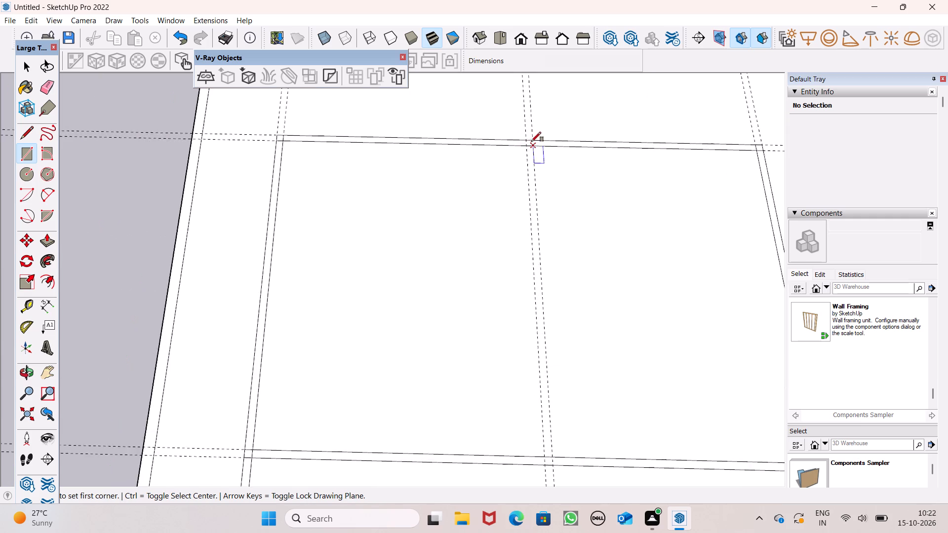
scroll(527, 139, up, 4)
click(527, 138)
scroll(538, 223, down, 14)
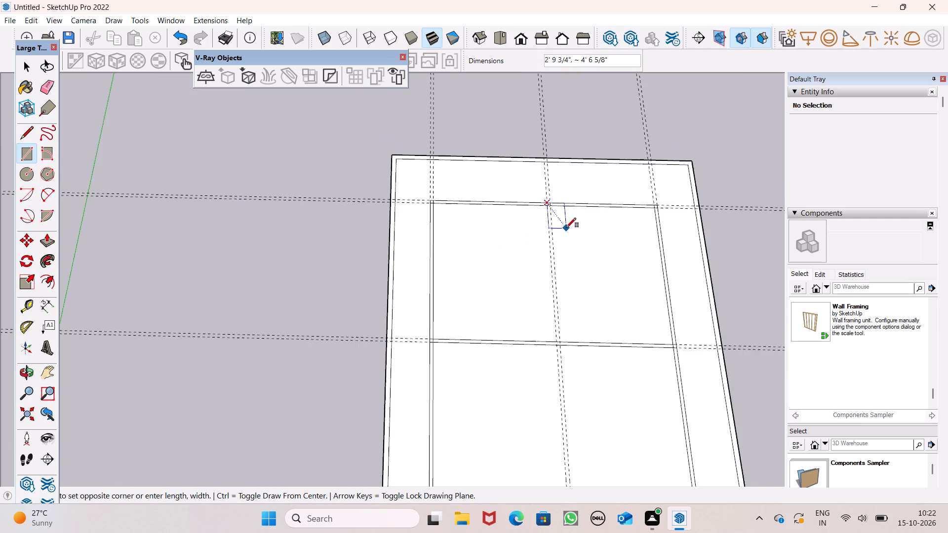
scroll(566, 228, down, 6)
scroll(565, 381, up, 7)
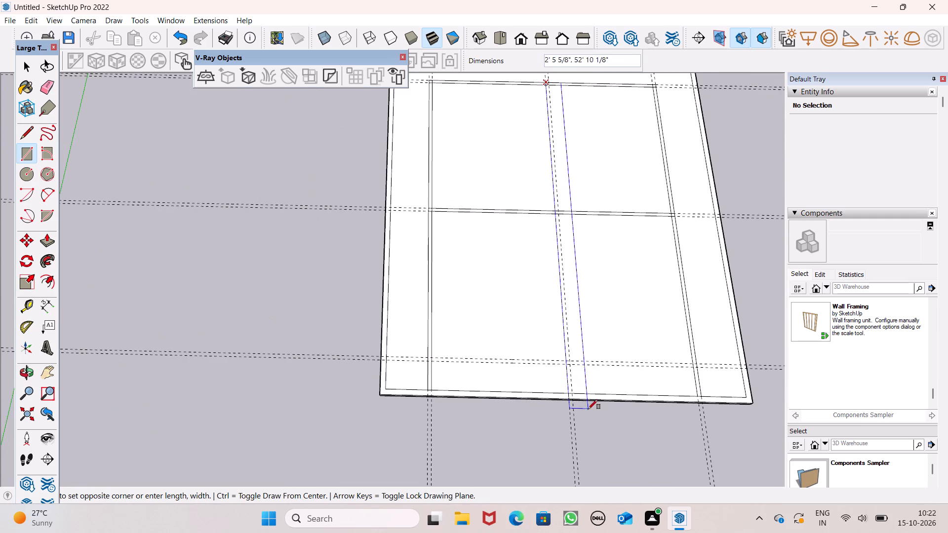
scroll(588, 401, up, 6)
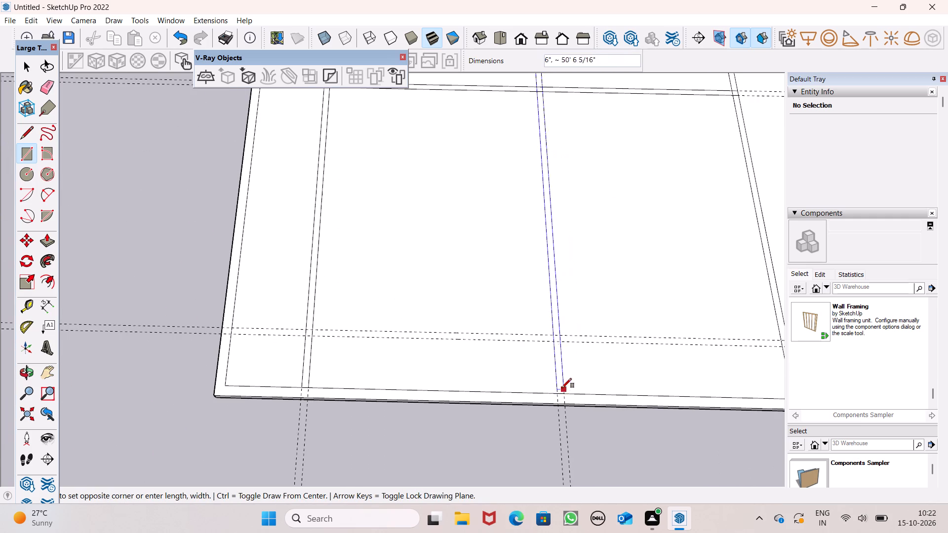
click(563, 393)
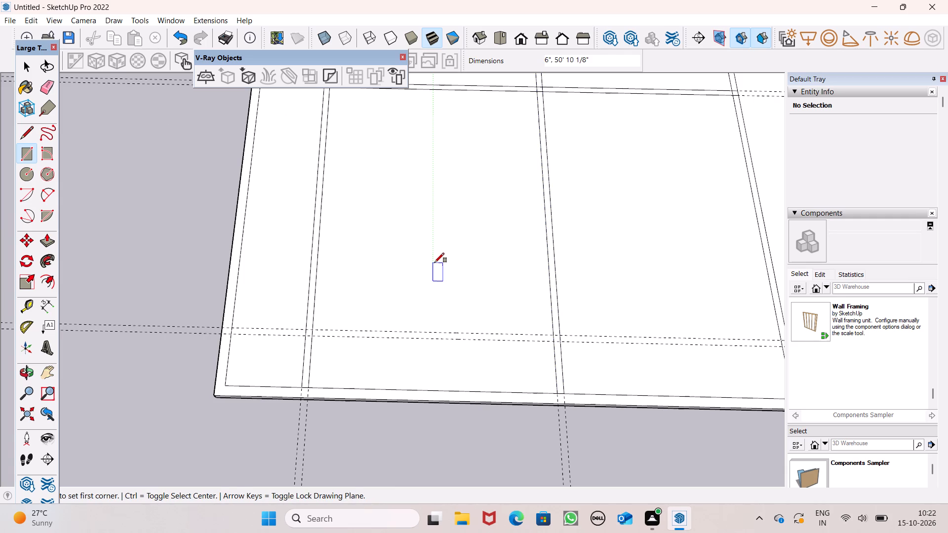
Draw a 6" by about 19' 5" rectangle along the front crosswise guide pair, from the left wall strip to the central strip.
scroll(462, 321, down, 7)
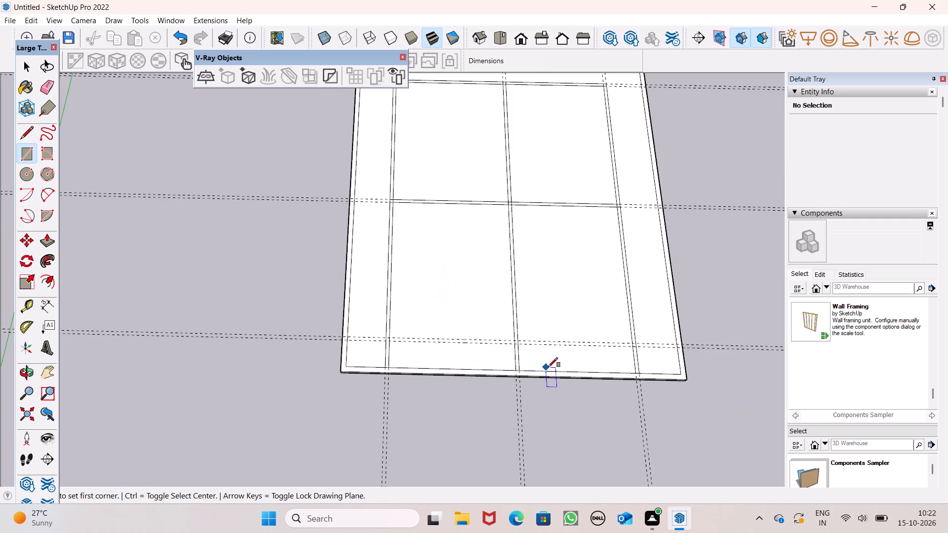
scroll(546, 347, up, 6)
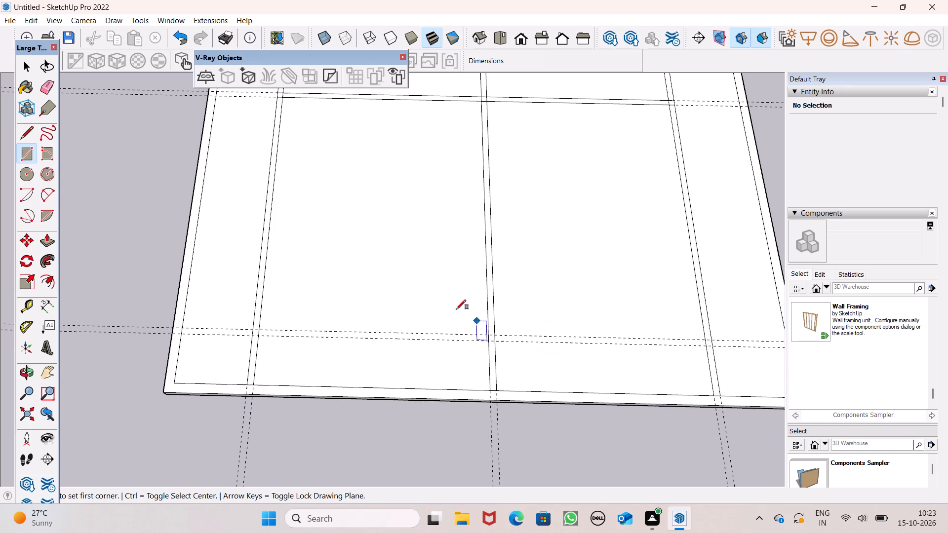
scroll(450, 303, down, 1)
scroll(363, 300, down, 2)
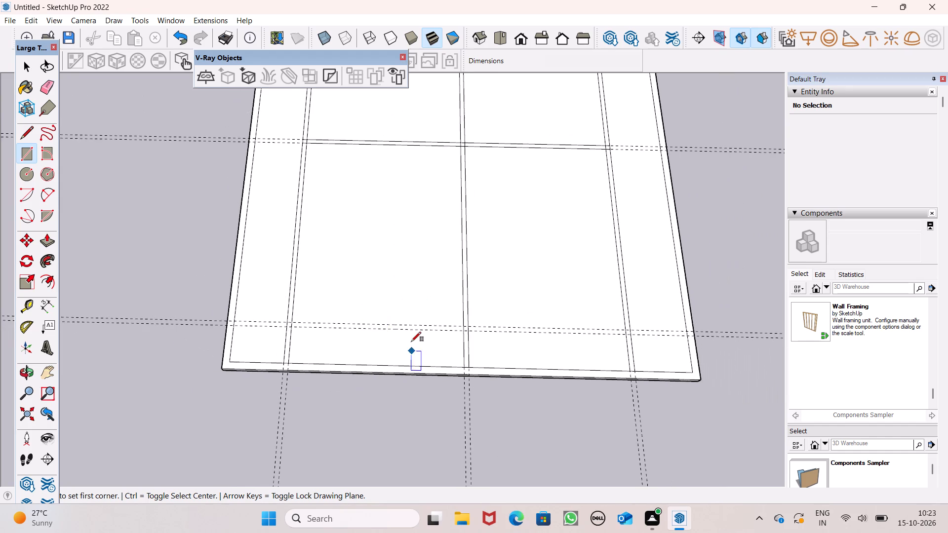
scroll(411, 333, up, 4)
click(224, 315)
scroll(308, 347, down, 2)
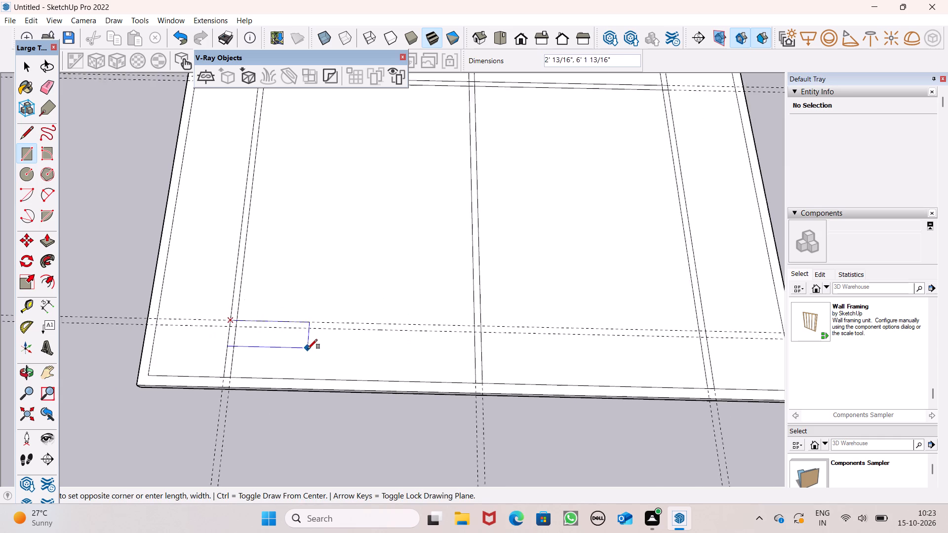
scroll(308, 349, down, 1)
scroll(608, 343, down, 4)
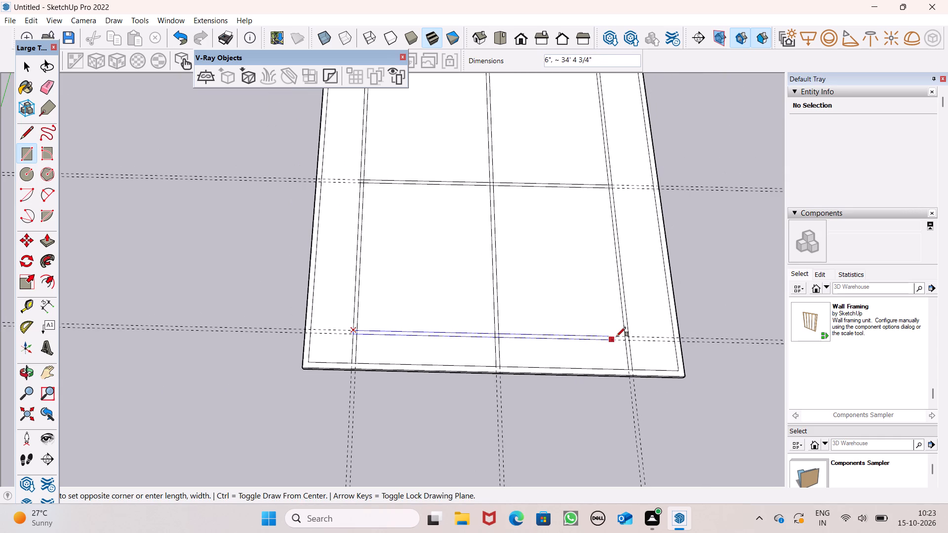
scroll(516, 341, up, 7)
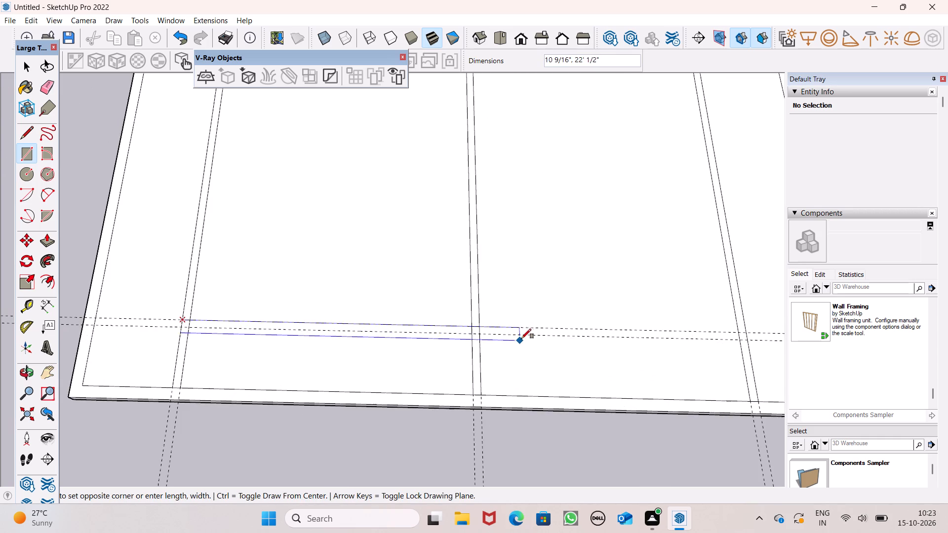
scroll(493, 337, up, 7)
click(466, 328)
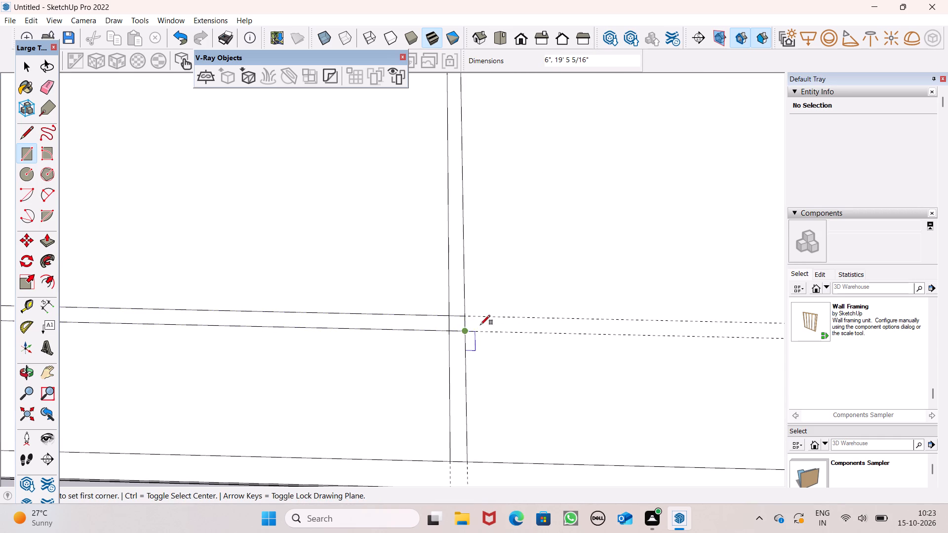
Erase all the crosswise and lengthwise guide lines around the slab.
scroll(559, 354, down, 15)
scroll(565, 397, down, 6)
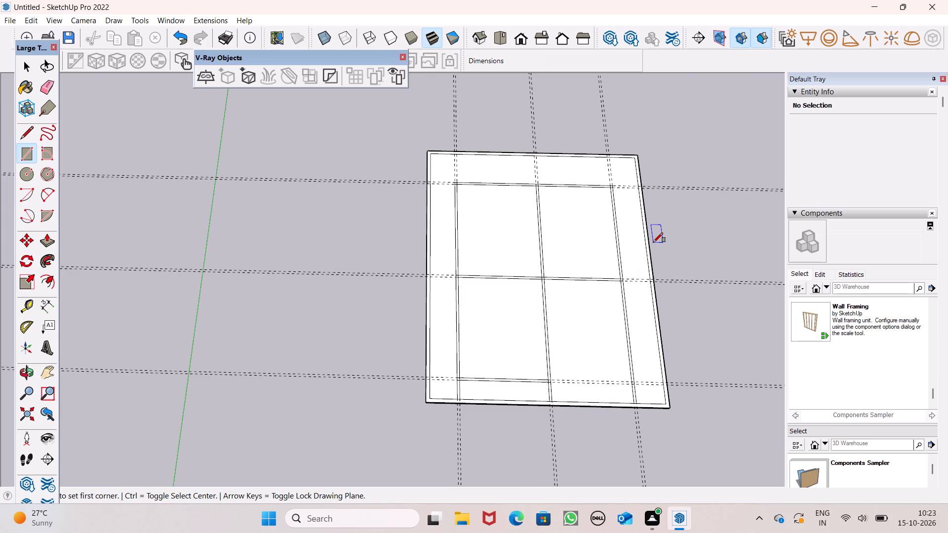
scroll(658, 168, up, 1)
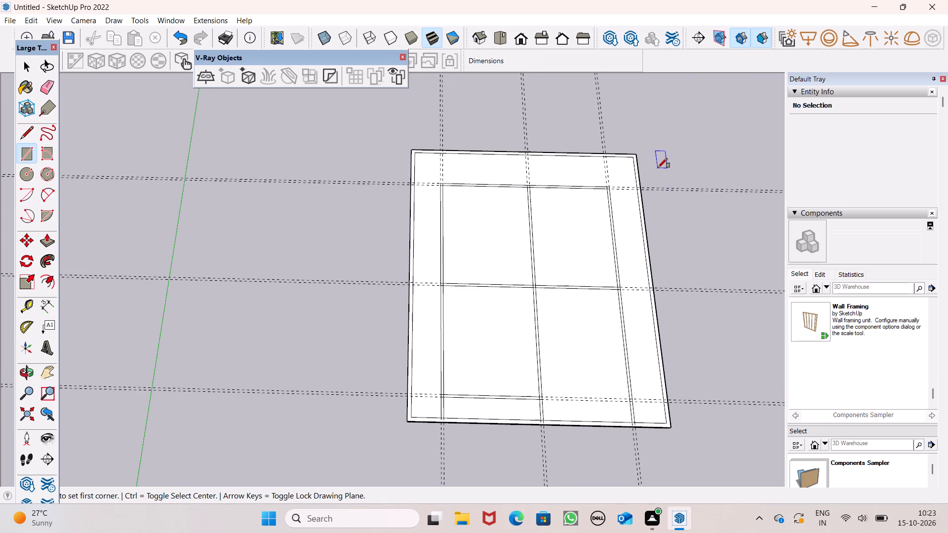
key(space)
click(44, 91)
drag(241, 173, 242, 195)
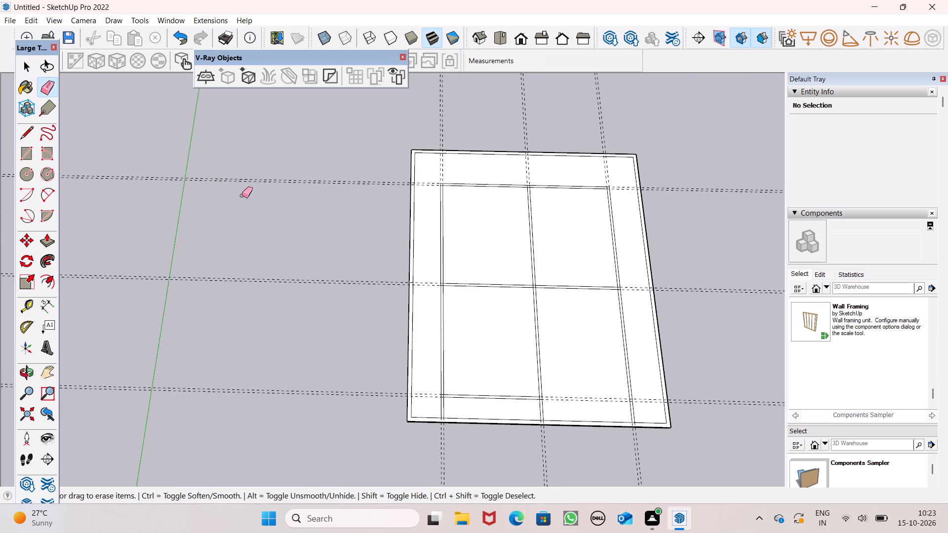
drag(242, 195, 245, 193)
drag(386, 119, 628, 103)
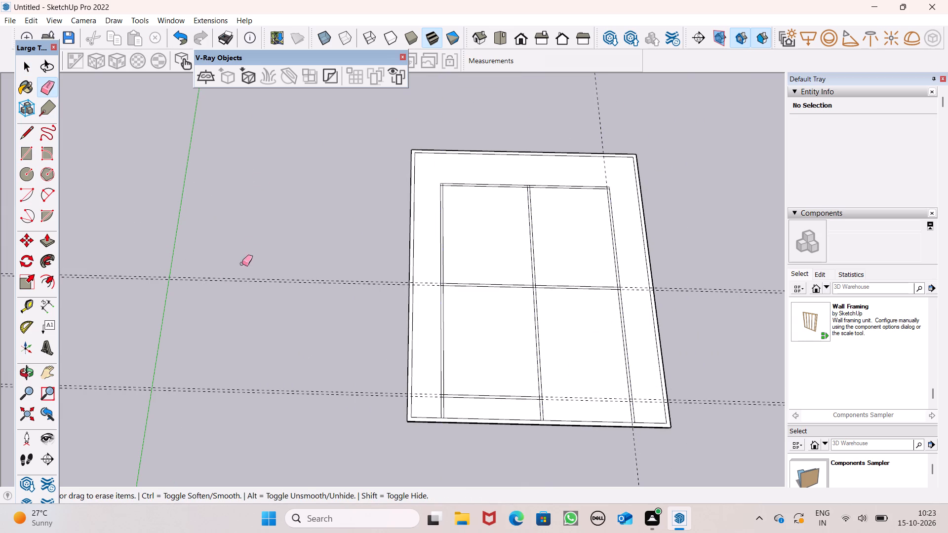
drag(254, 265, 257, 383)
drag(382, 276, 381, 301)
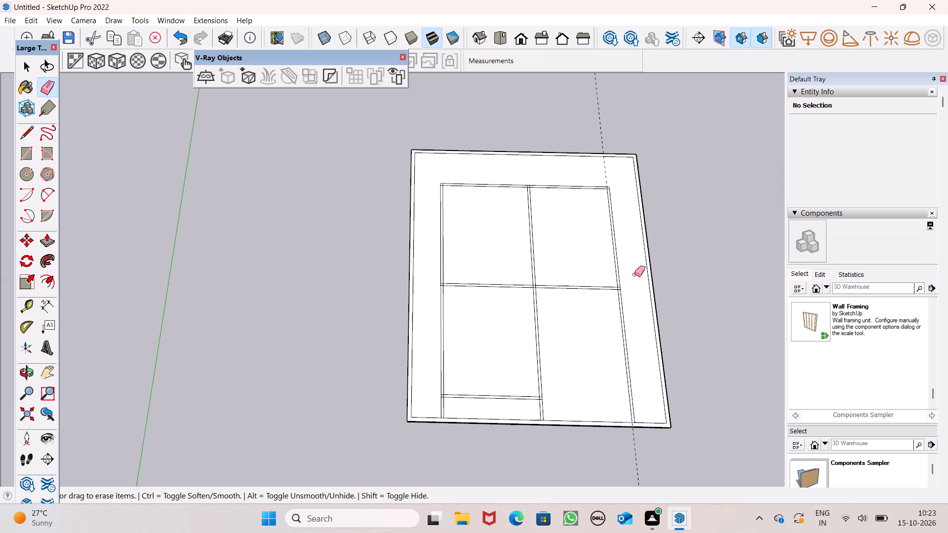
scroll(616, 262, up, 6)
scroll(519, 301, down, 7)
drag(580, 113, 575, 113)
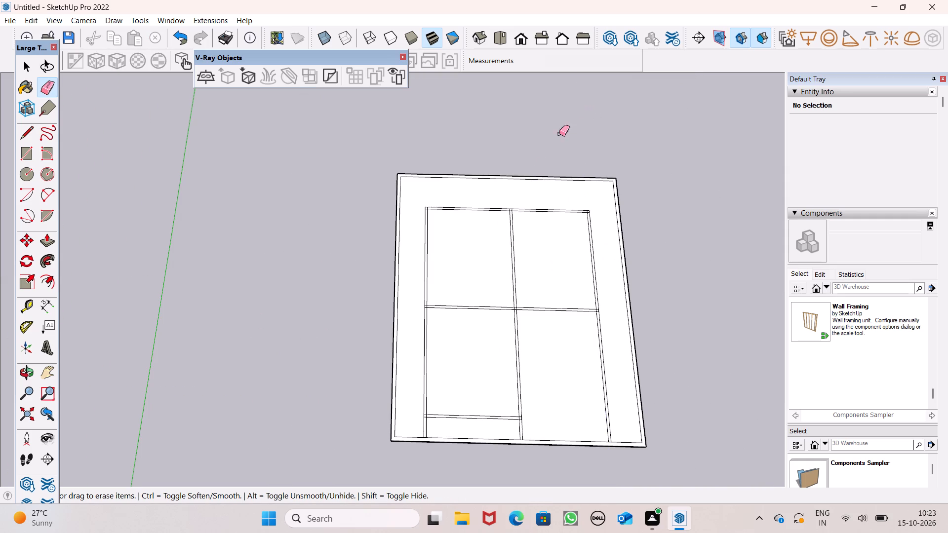
Erase the overlapping short edges where the rear wall strip meets the right wall strip.
scroll(554, 197, up, 5)
scroll(557, 197, down, 1)
scroll(618, 246, up, 6)
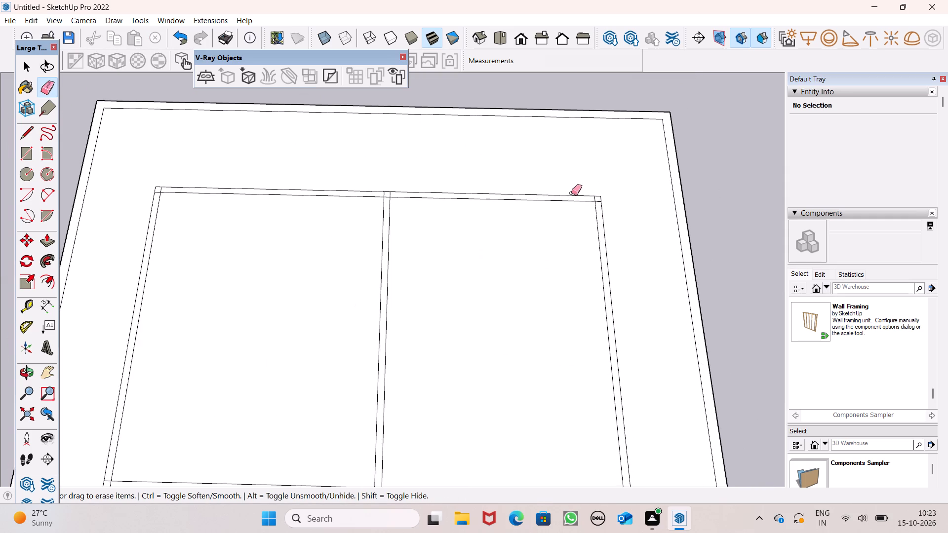
scroll(592, 190, up, 14)
drag(559, 214, 580, 231)
Erase the short edges crossing the rear wall strip at its junction with the central lengthwise strip.
scroll(607, 176, down, 8)
scroll(517, 187, down, 4)
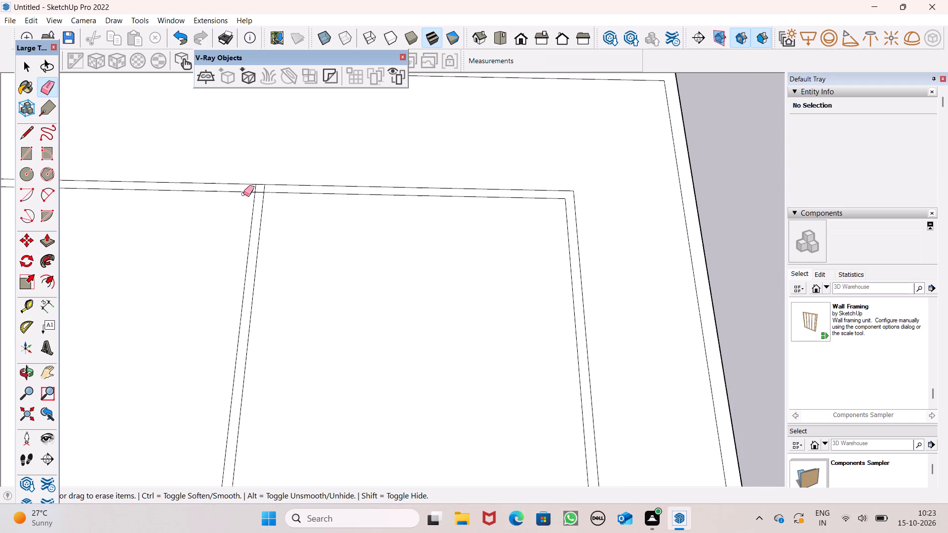
scroll(249, 195, up, 5)
drag(254, 180, 270, 180)
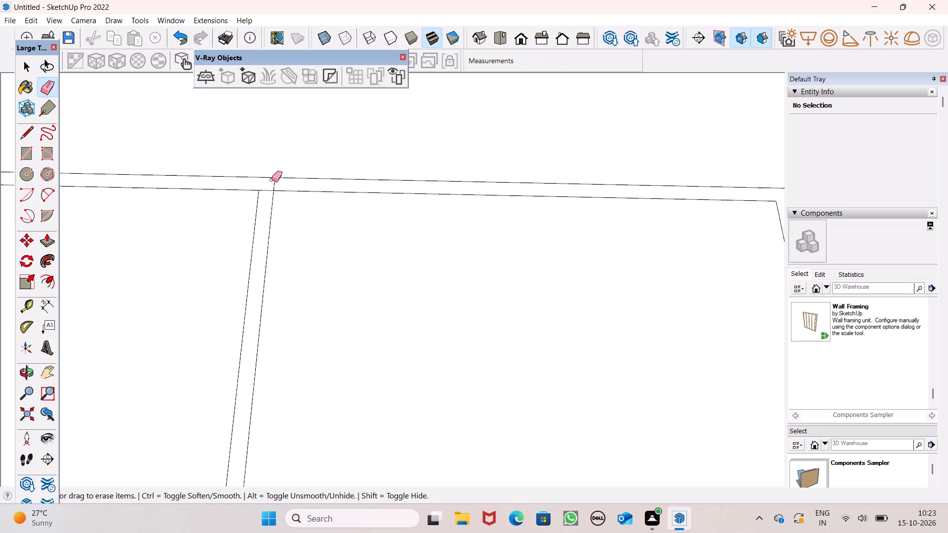
click(272, 181)
drag(267, 185, 267, 190)
Erase the overlapping short edges where the rear wall strip meets the left wall strip.
scroll(387, 148, down, 9)
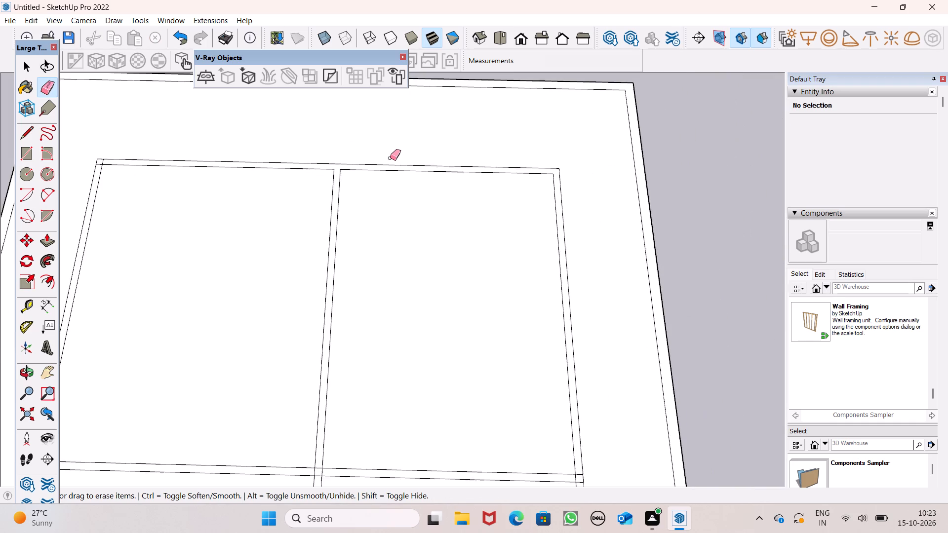
scroll(390, 158, down, 6)
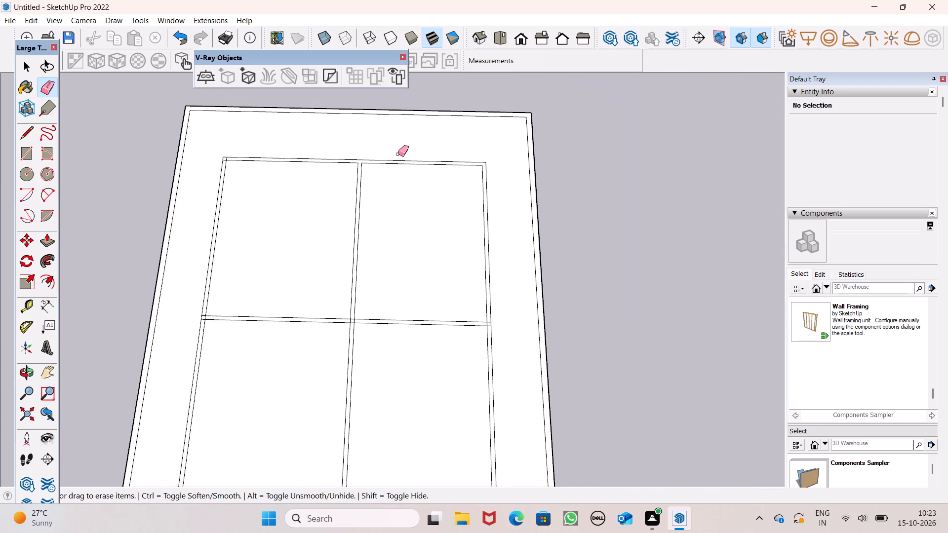
scroll(246, 184, up, 6)
scroll(190, 132, up, 6)
scroll(237, 152, up, 4)
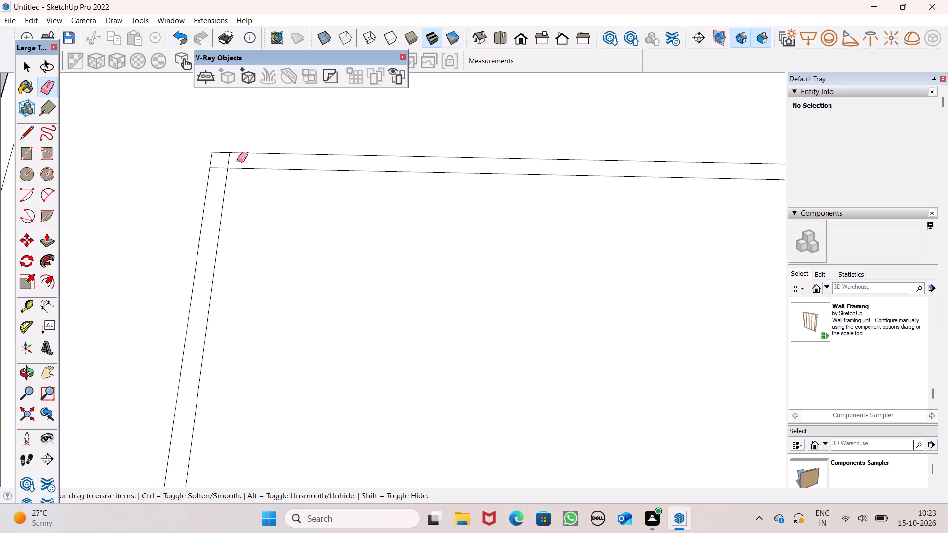
scroll(237, 160, up, 2)
drag(226, 162, 221, 161)
click(212, 170)
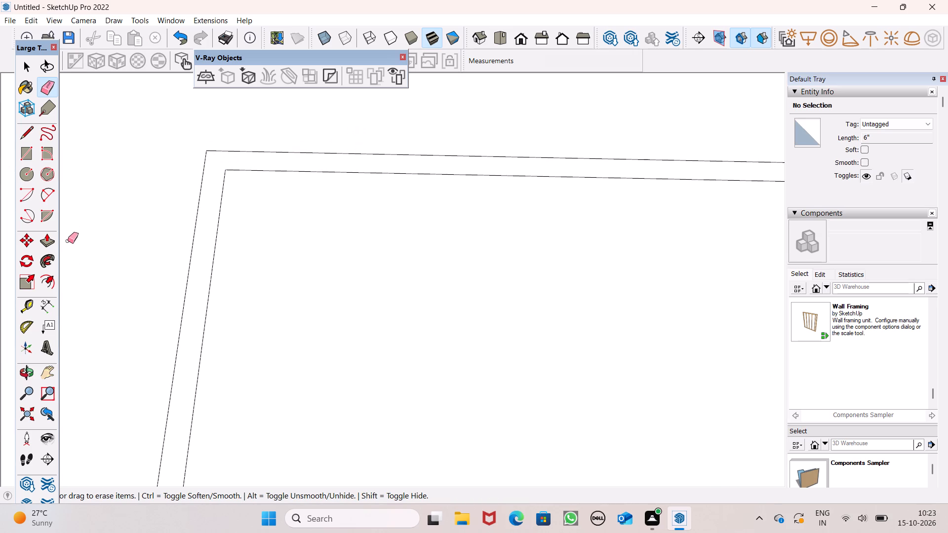
Erase the overlapping short edges where the middle crosswise wall strip meets the left wall strip.
scroll(303, 163, down, 8)
scroll(373, 173, down, 6)
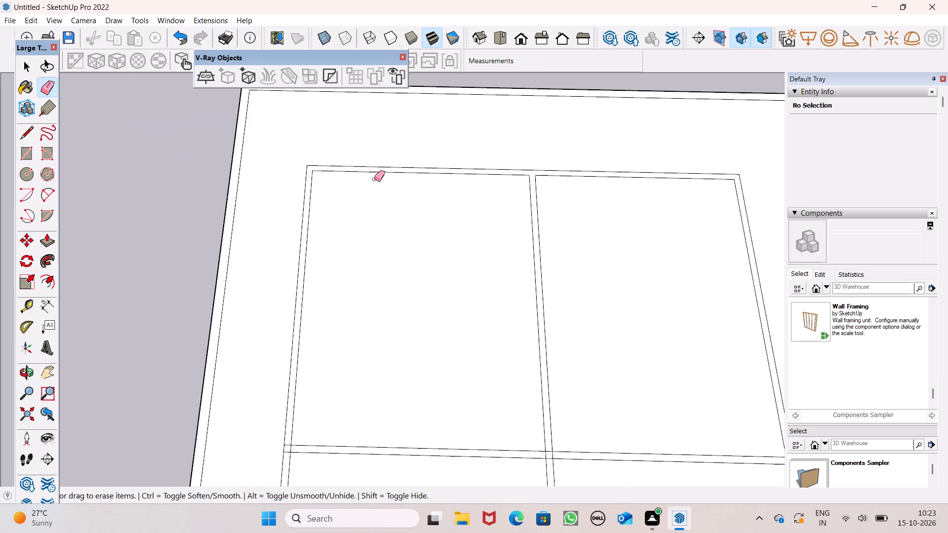
scroll(544, 98, down, 4)
scroll(398, 338, up, 2)
scroll(398, 340, down, 1)
scroll(398, 340, up, 6)
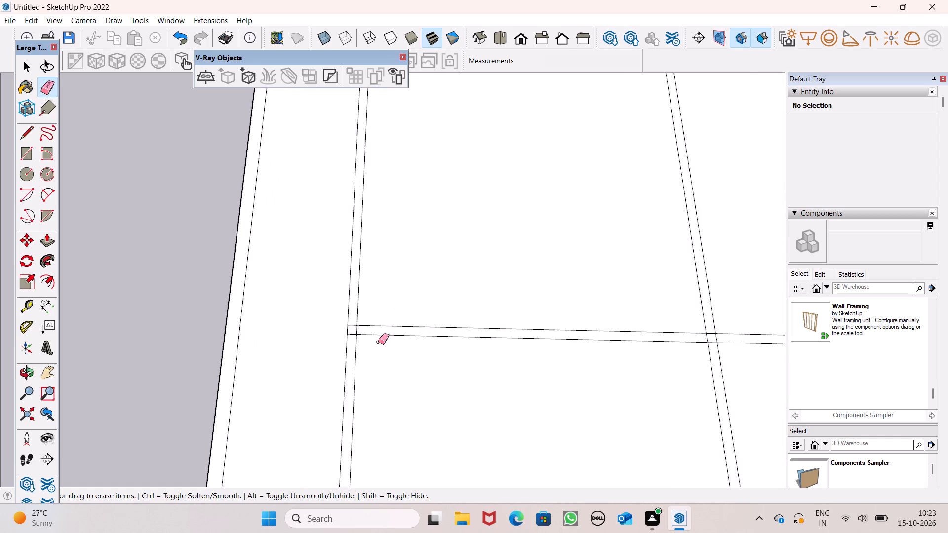
scroll(378, 342, up, 4)
scroll(343, 297, up, 5)
scroll(342, 297, down, 1)
scroll(342, 297, up, 9)
drag(343, 312, 347, 329)
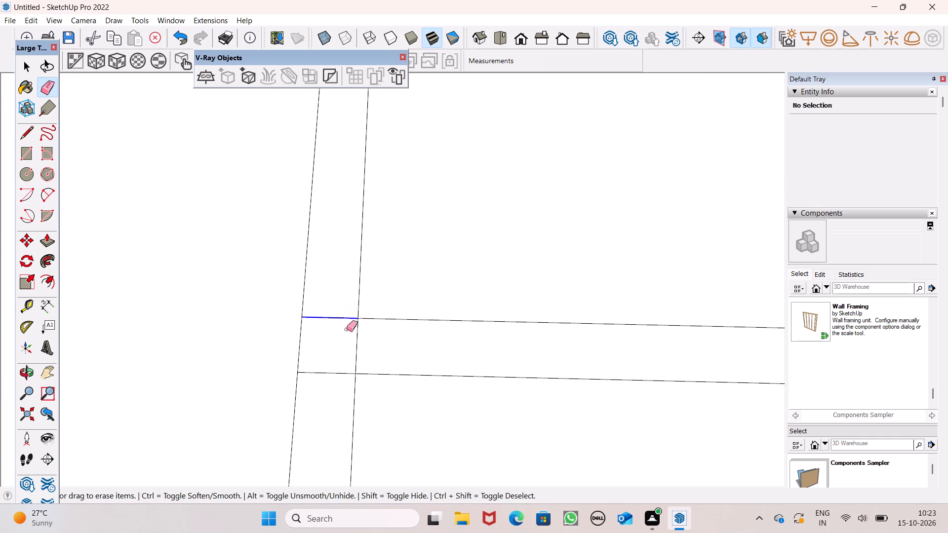
drag(347, 329, 358, 336)
drag(348, 351, 336, 383)
Erase the four short edges inside the crossing of the central lengthwise strip and the middle crosswise strip.
scroll(396, 256, down, 4)
scroll(383, 275, up, 1)
scroll(336, 285, down, 3)
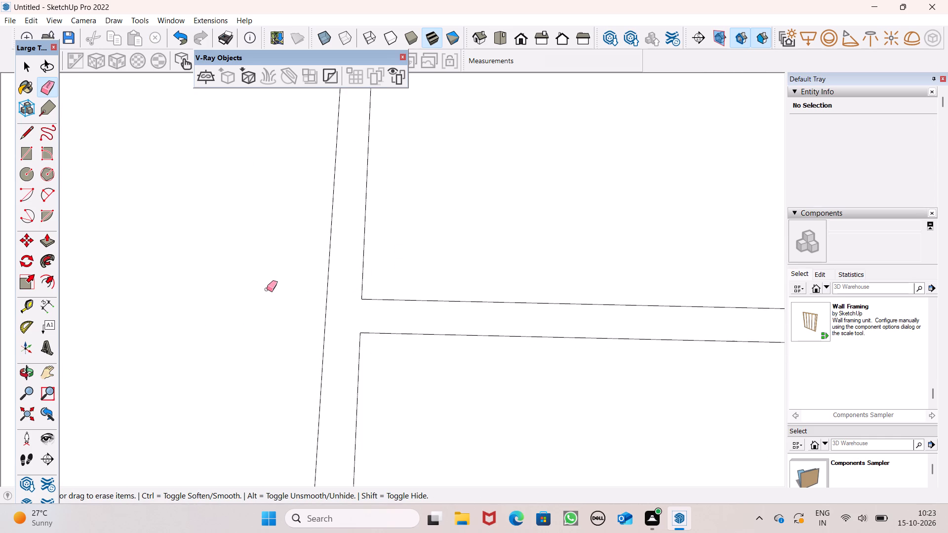
scroll(258, 284, down, 5)
scroll(371, 251, down, 6)
scroll(295, 266, down, 7)
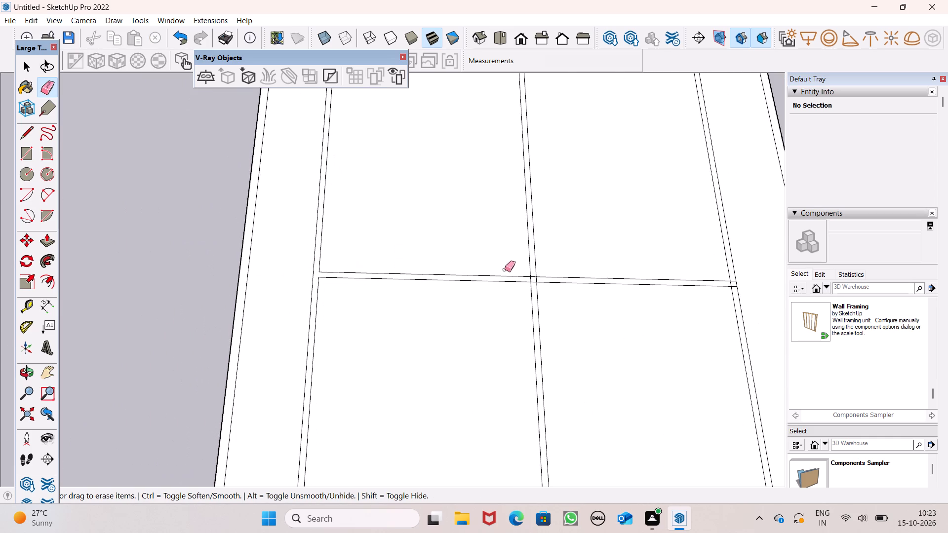
scroll(566, 289, up, 7)
scroll(502, 238, up, 8)
scroll(496, 285, up, 5)
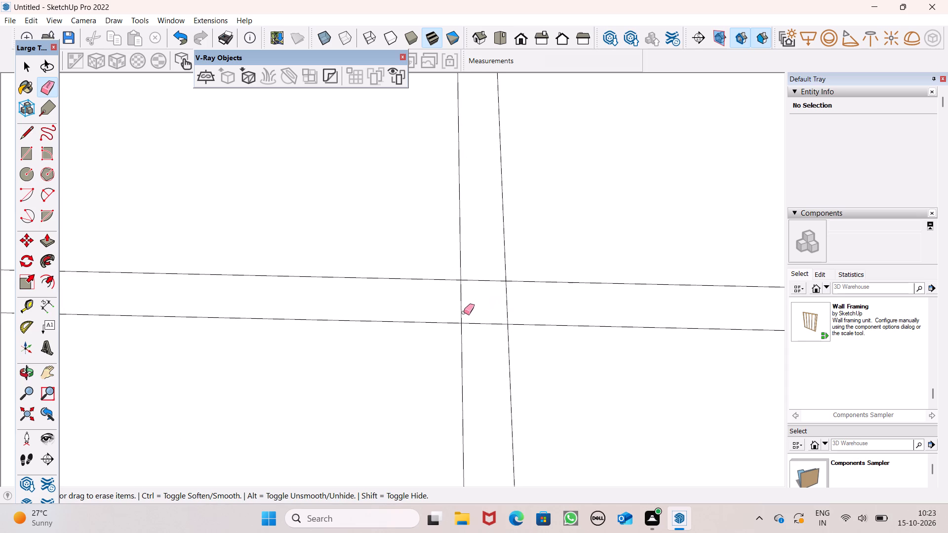
drag(454, 310, 468, 301)
drag(477, 271, 496, 293)
drag(513, 299, 482, 311)
drag(482, 315, 481, 331)
Erase the overlapping short edges where the middle crosswise strip meets the right wall strip, keeping the long wall edges.
scroll(414, 241, down, 2)
scroll(413, 242, up, 1)
scroll(413, 242, down, 20)
scroll(501, 253, up, 6)
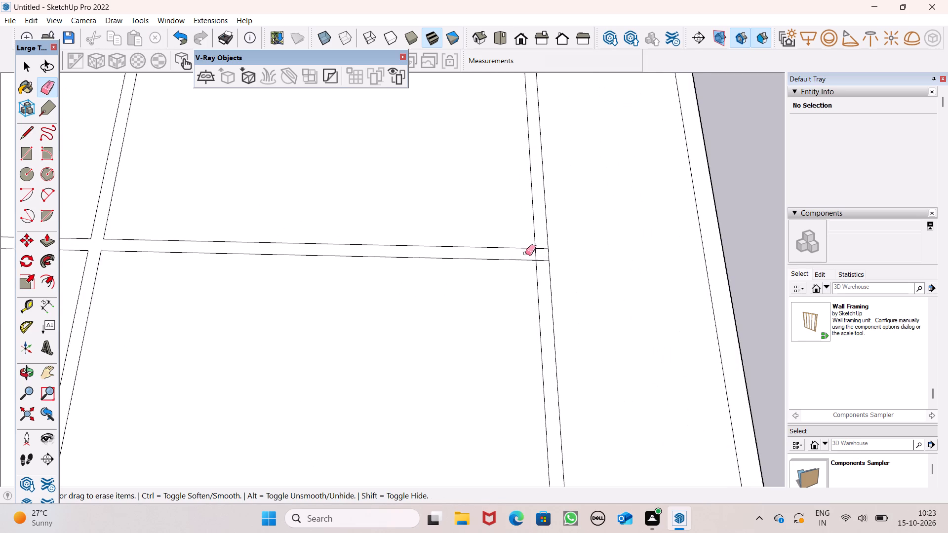
scroll(525, 253, up, 8)
drag(548, 238, 530, 264)
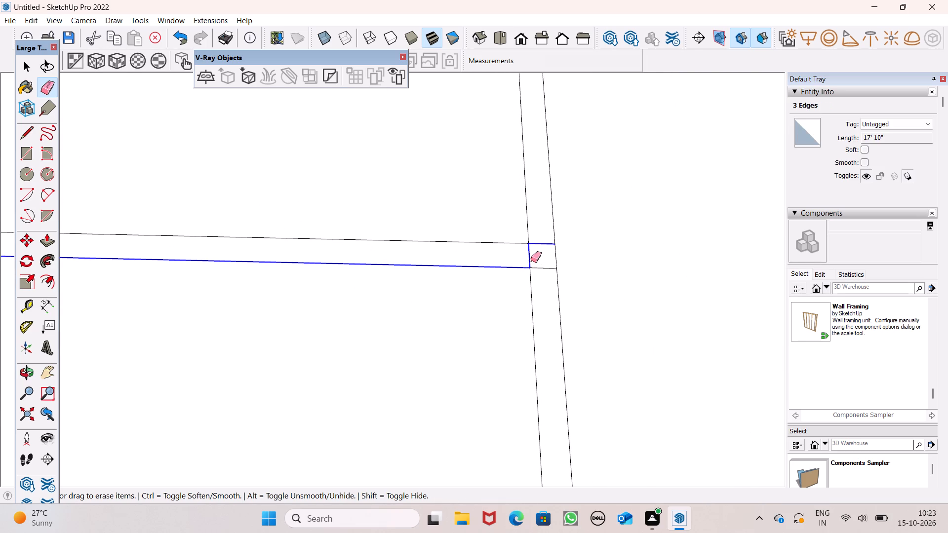
key(ctrl+z)
drag(542, 242, 524, 254)
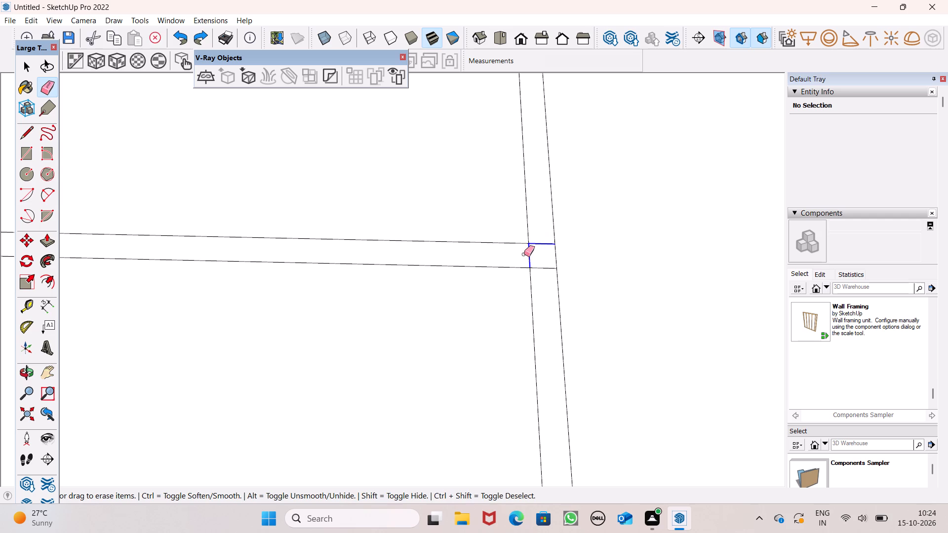
drag(524, 254, 521, 255)
drag(529, 256, 537, 268)
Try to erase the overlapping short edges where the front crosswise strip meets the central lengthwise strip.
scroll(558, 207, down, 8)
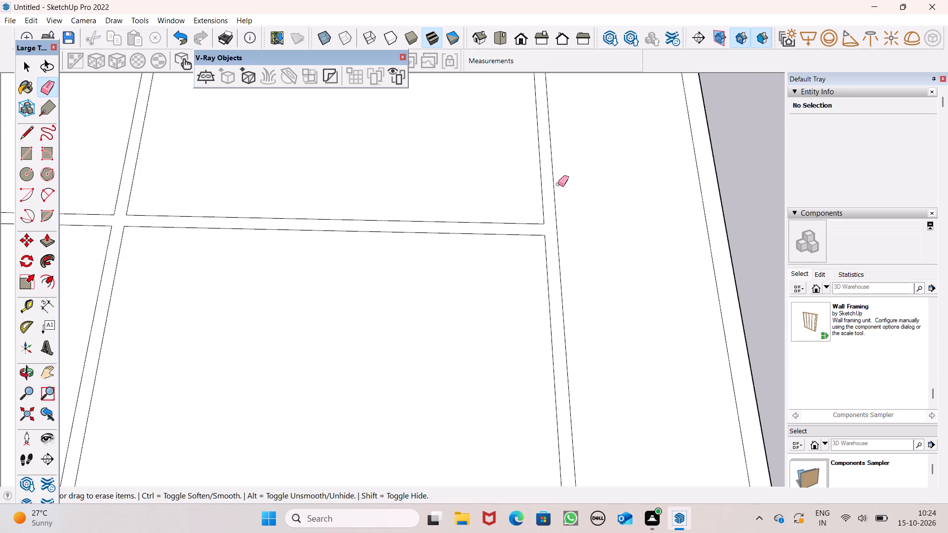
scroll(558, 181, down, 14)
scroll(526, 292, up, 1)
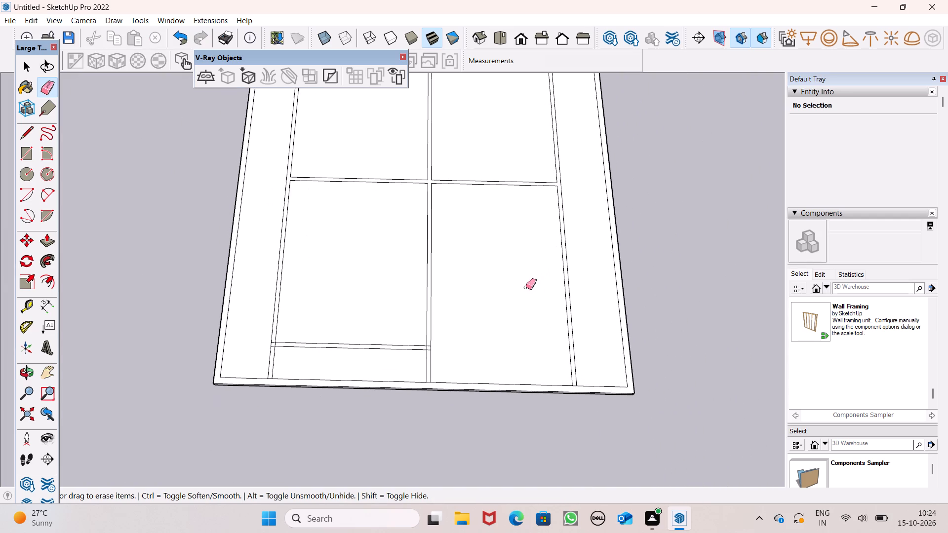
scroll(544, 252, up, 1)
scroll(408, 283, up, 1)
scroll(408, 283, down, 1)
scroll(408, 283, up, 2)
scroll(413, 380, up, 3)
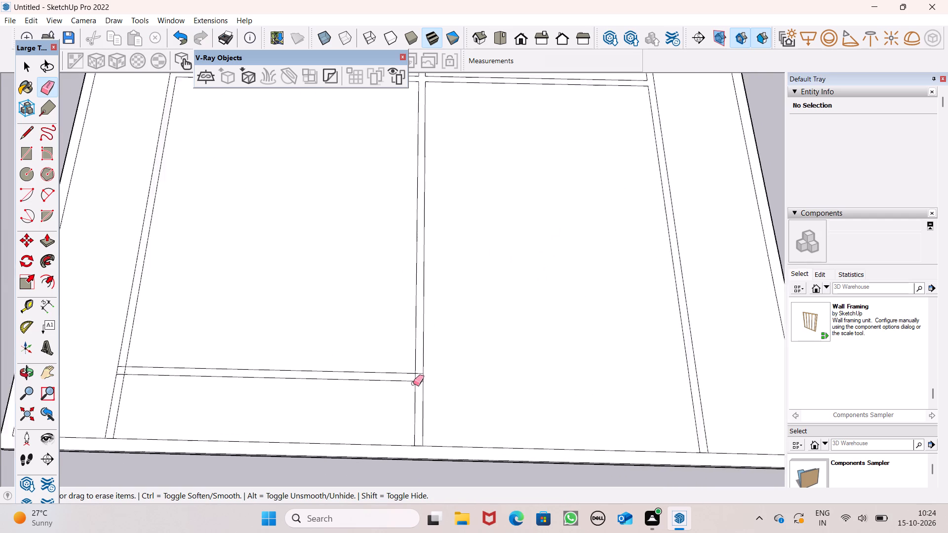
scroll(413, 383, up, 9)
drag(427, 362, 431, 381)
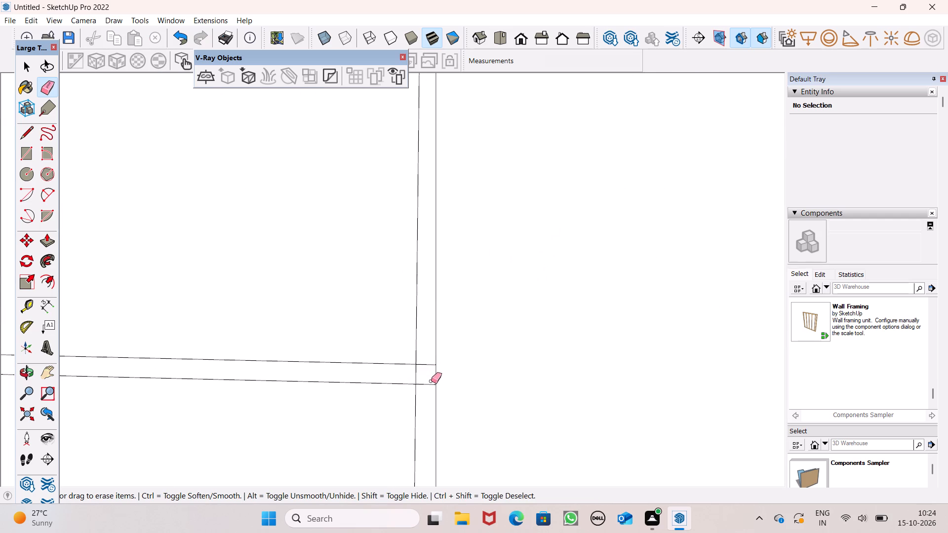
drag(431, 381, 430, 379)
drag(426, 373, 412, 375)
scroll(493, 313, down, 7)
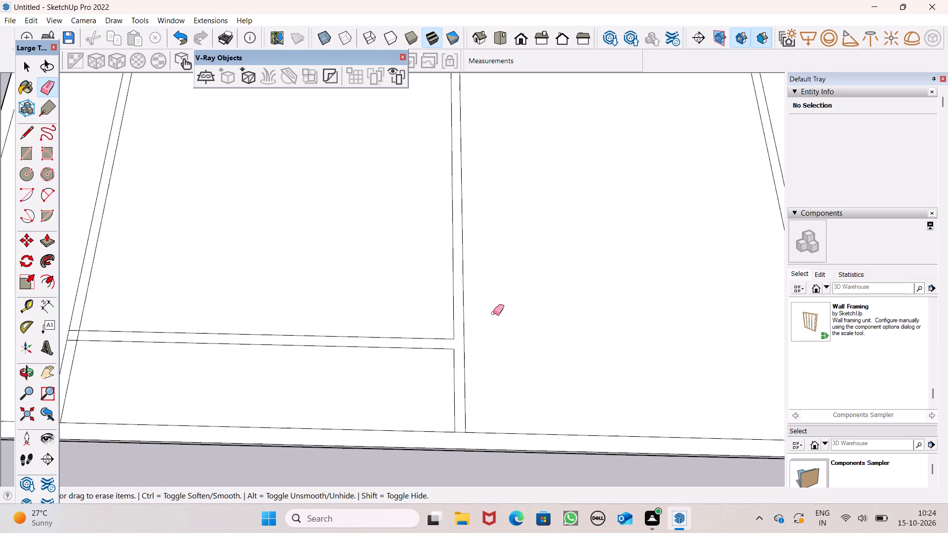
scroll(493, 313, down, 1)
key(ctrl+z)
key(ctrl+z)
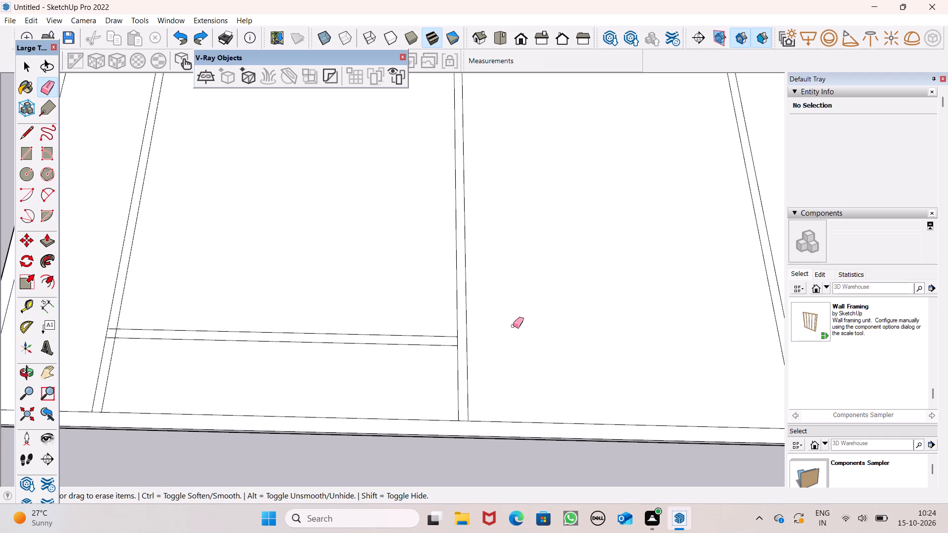
Erase the left wall strip's stub in front of the front crosswise strip and the overlapping edges at their corner.
scroll(108, 369, up, 3)
scroll(169, 344, down, 4)
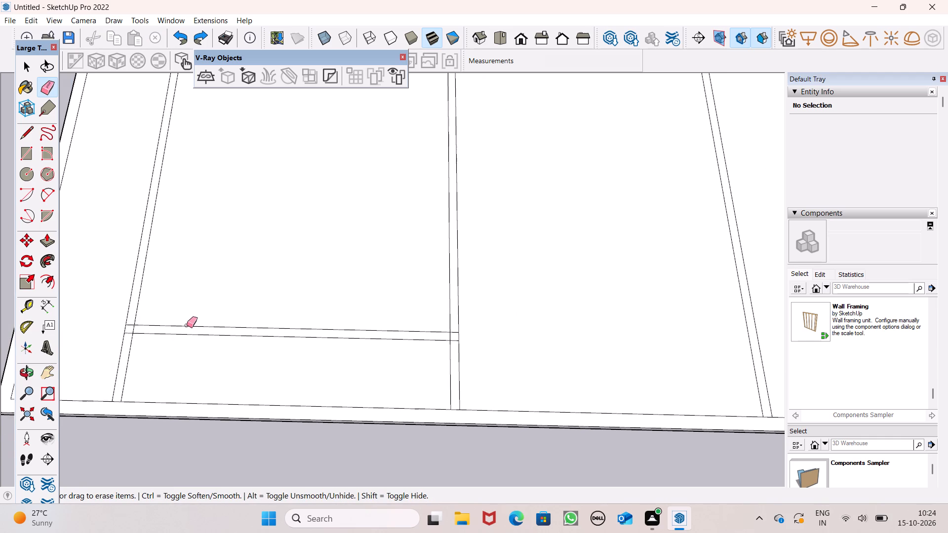
scroll(192, 334, down, 3)
scroll(154, 368, up, 4)
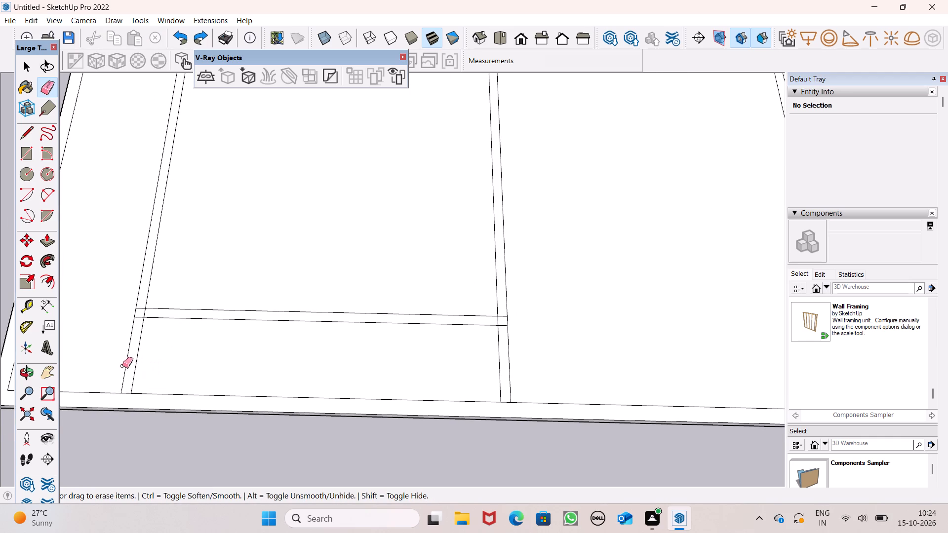
drag(125, 365, 138, 365)
scroll(144, 306, up, 6)
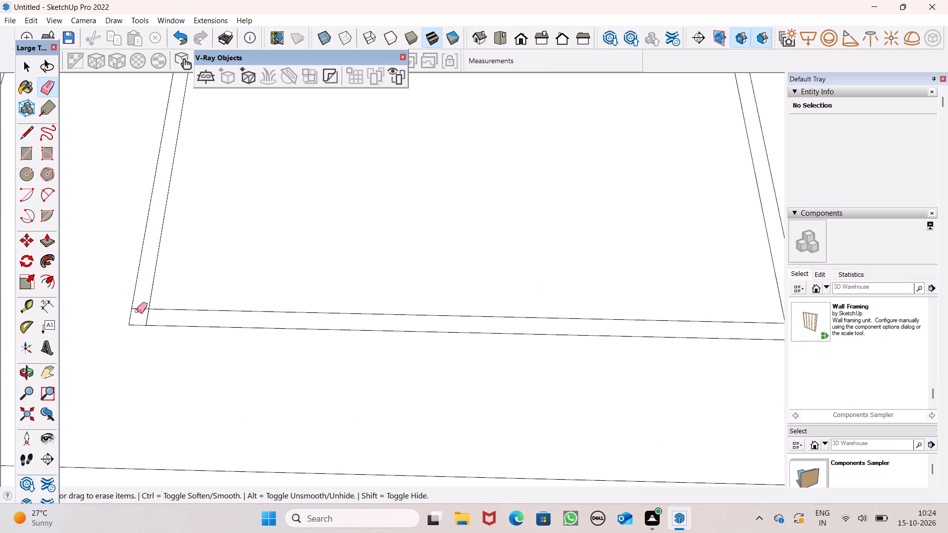
drag(138, 309, 149, 317)
Erase the central strip's stub in front of the front crosswise strip and the overlapping edges at their corner.
scroll(110, 321, down, 7)
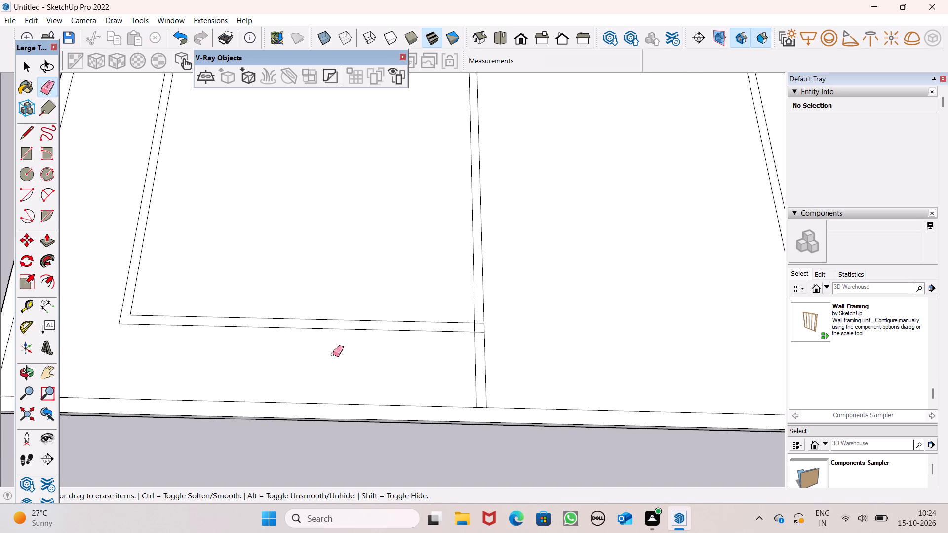
scroll(406, 370, down, 3)
scroll(477, 354, up, 1)
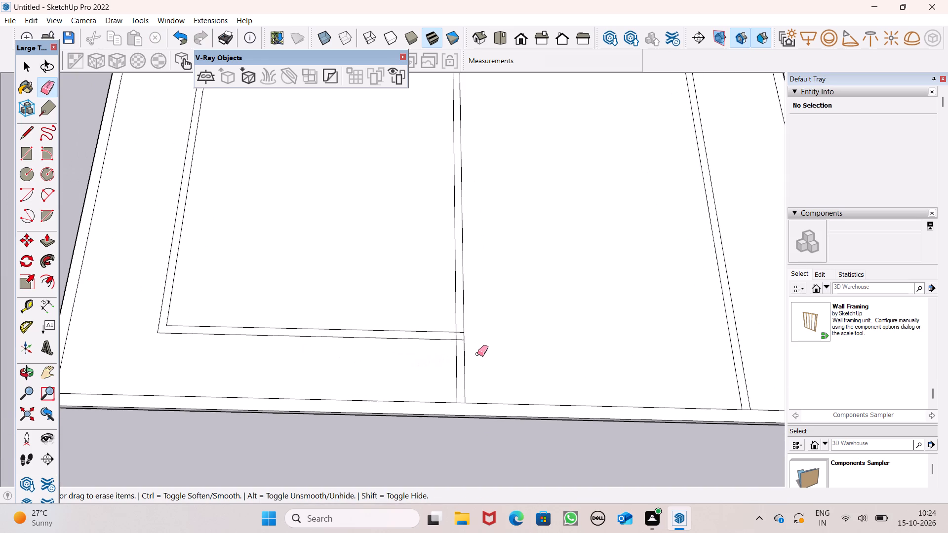
drag(472, 358, 456, 374)
scroll(471, 333, down, 1)
scroll(471, 333, up, 10)
drag(453, 331, 453, 344)
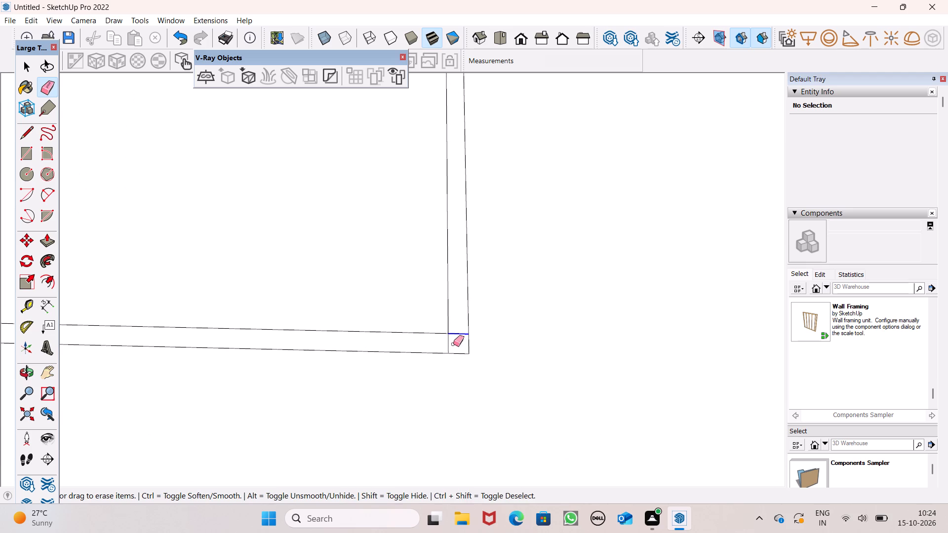
drag(453, 344, 447, 347)
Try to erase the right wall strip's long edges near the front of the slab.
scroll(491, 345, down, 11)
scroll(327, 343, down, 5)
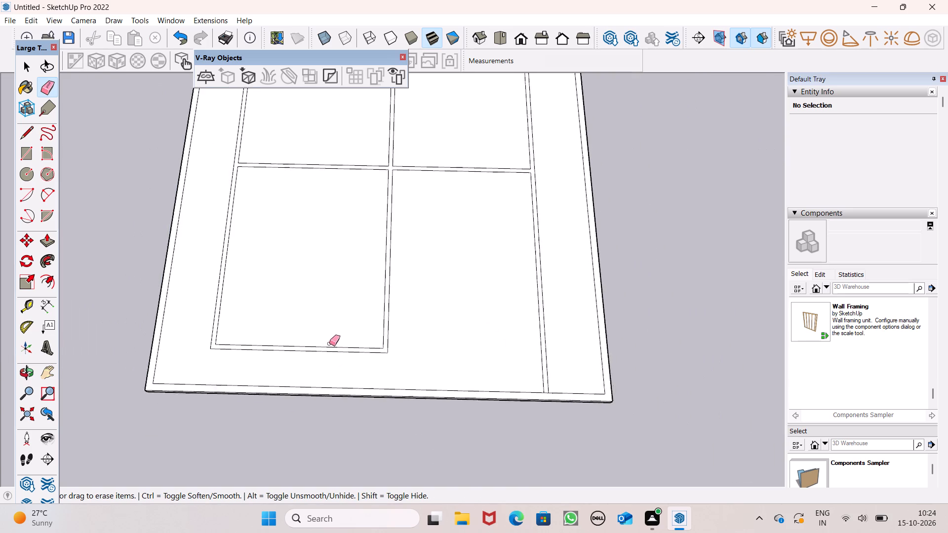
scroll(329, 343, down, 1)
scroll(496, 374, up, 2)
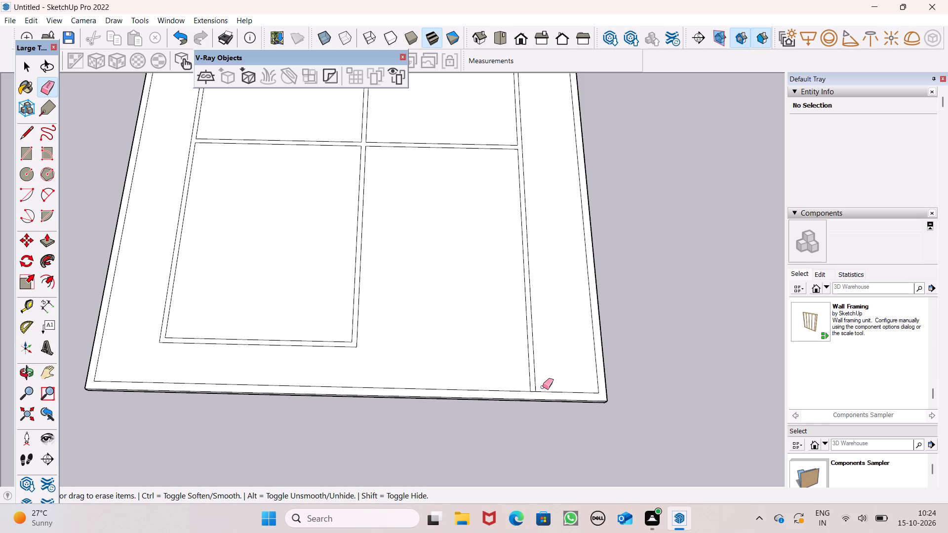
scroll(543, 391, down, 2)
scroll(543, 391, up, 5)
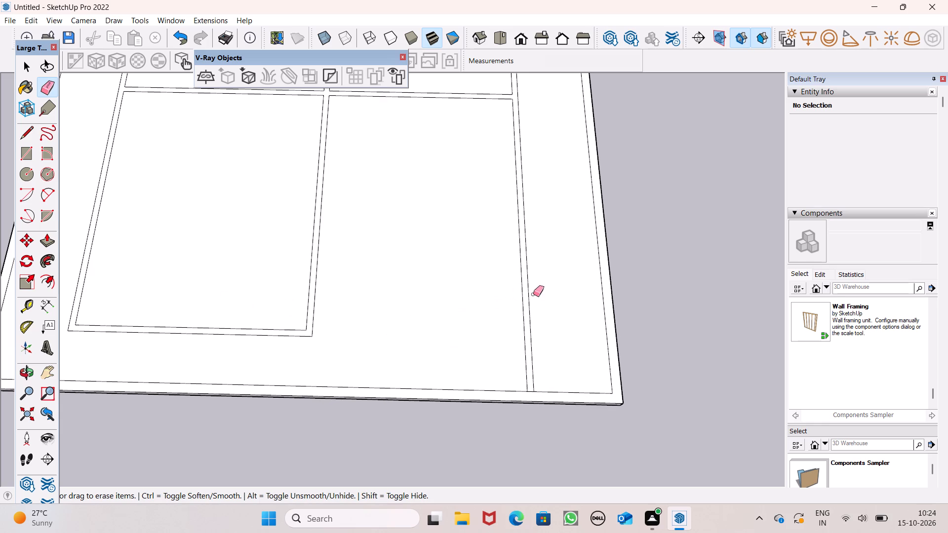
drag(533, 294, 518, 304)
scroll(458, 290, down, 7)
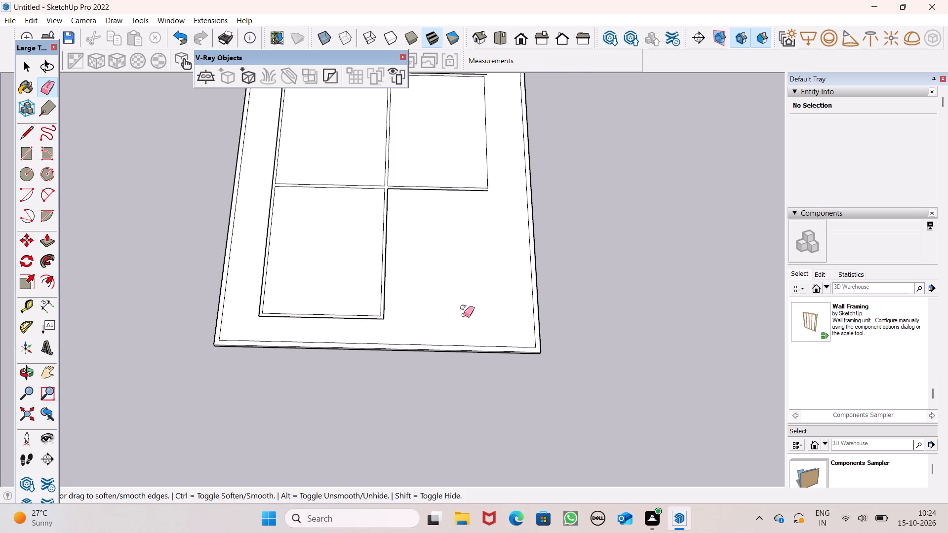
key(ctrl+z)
Draw a short line across the right wall strip, extending the middle crosswise strip's front edge to the outer wall edge.
scroll(462, 340, down, 7)
click(29, 134)
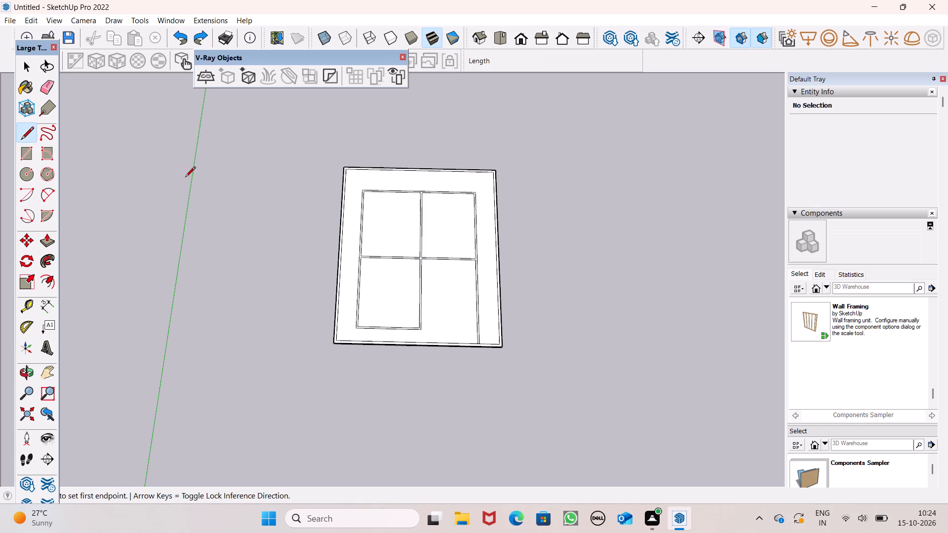
scroll(385, 211, up, 6)
scroll(486, 254, up, 6)
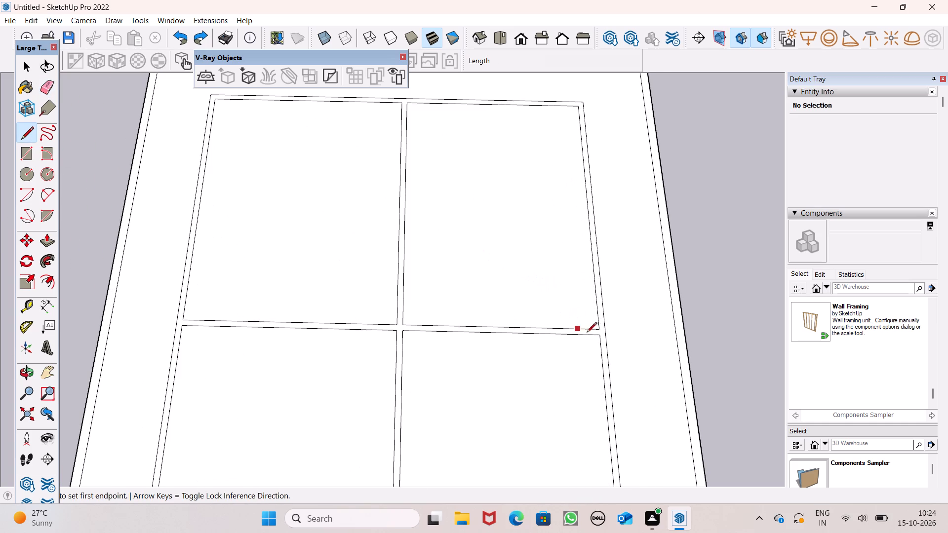
scroll(609, 343, up, 11)
click(582, 330)
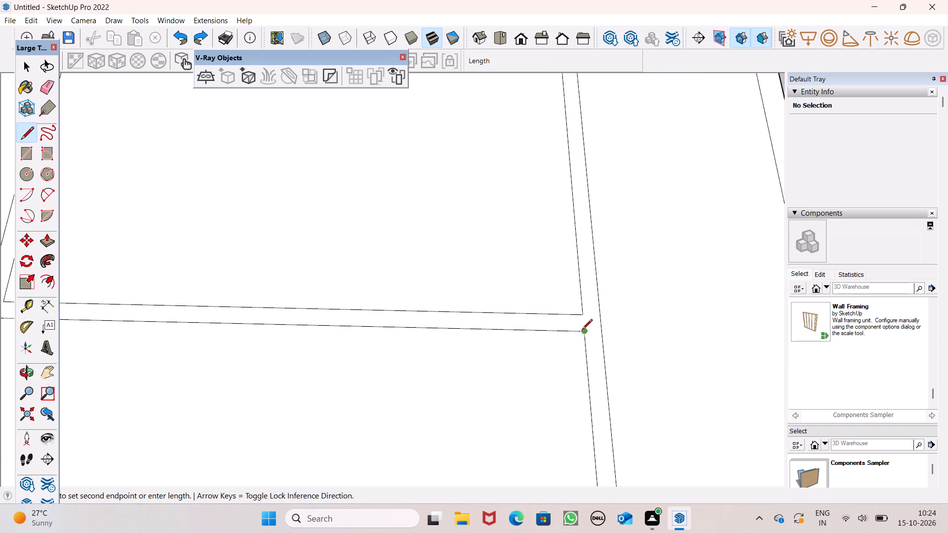
click(602, 327)
Erase the right wall strip's two long edges between the middle crosswise strip and the slab's front edge.
scroll(553, 227, down, 4)
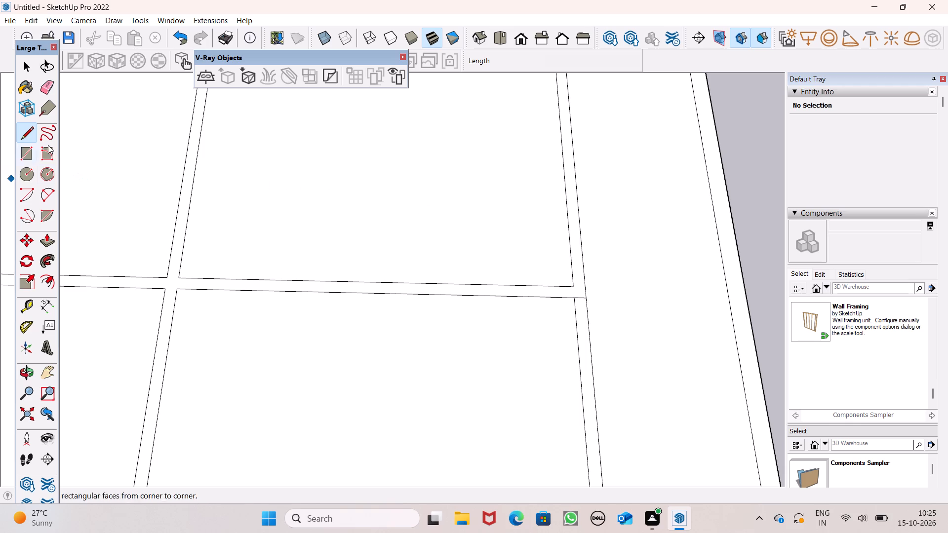
click(53, 86)
drag(602, 377, 581, 382)
scroll(514, 306, down, 7)
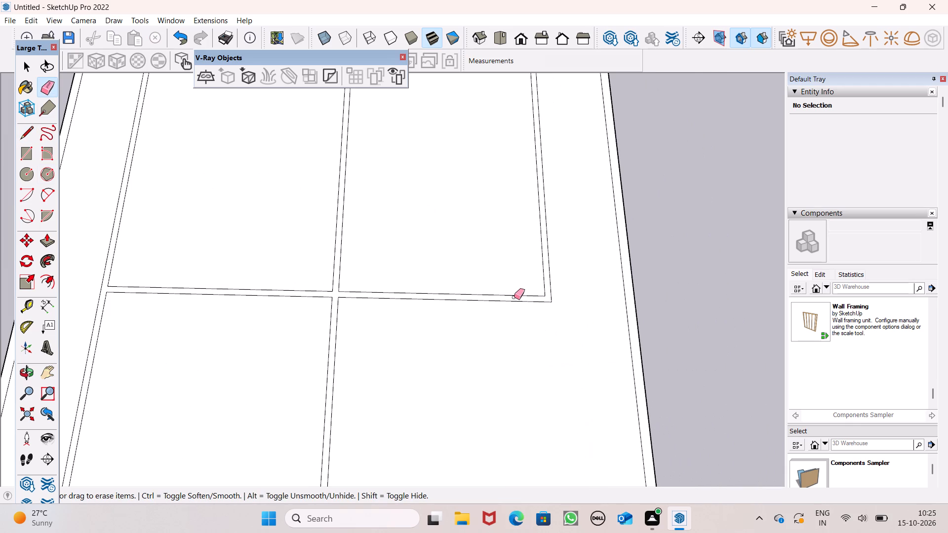
scroll(633, 213, down, 3)
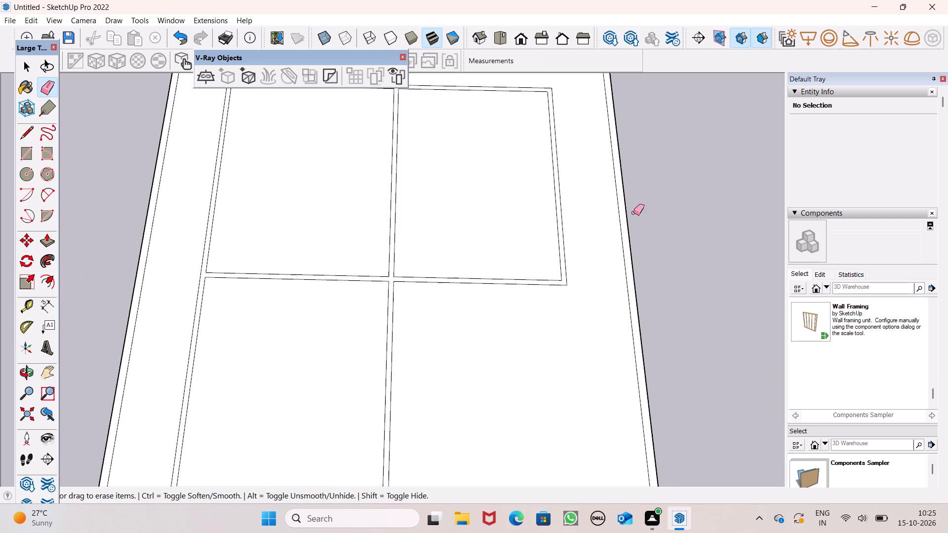
scroll(641, 209, down, 2)
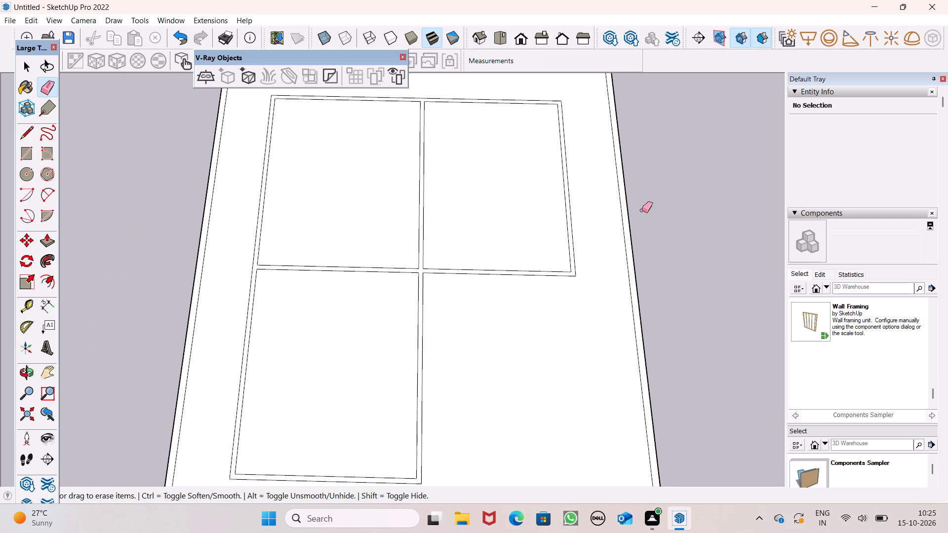
key(space)
scroll(508, 210, down, 5)
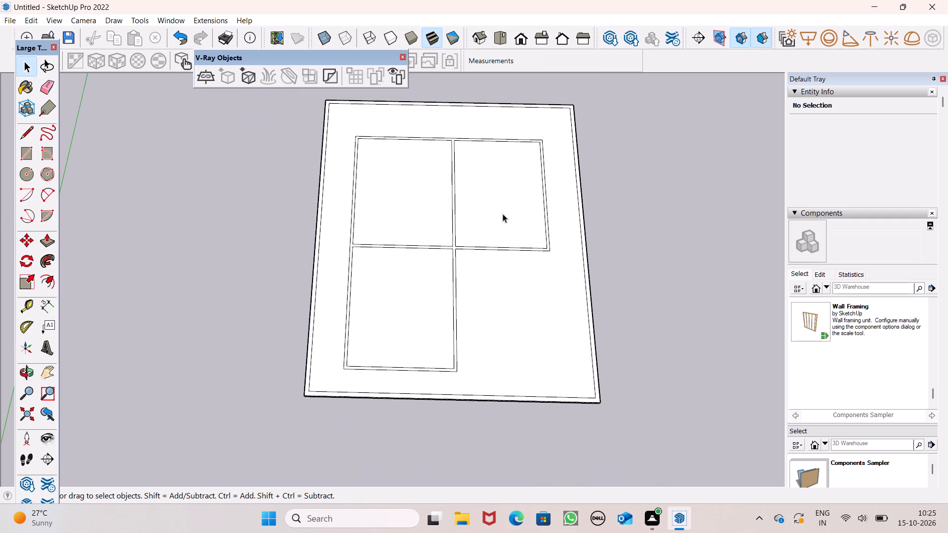
Extrude the 6" wall layout 10' upward from the slab with Push/Pull.
scroll(490, 216, up, 2)
scroll(492, 313, up, 1)
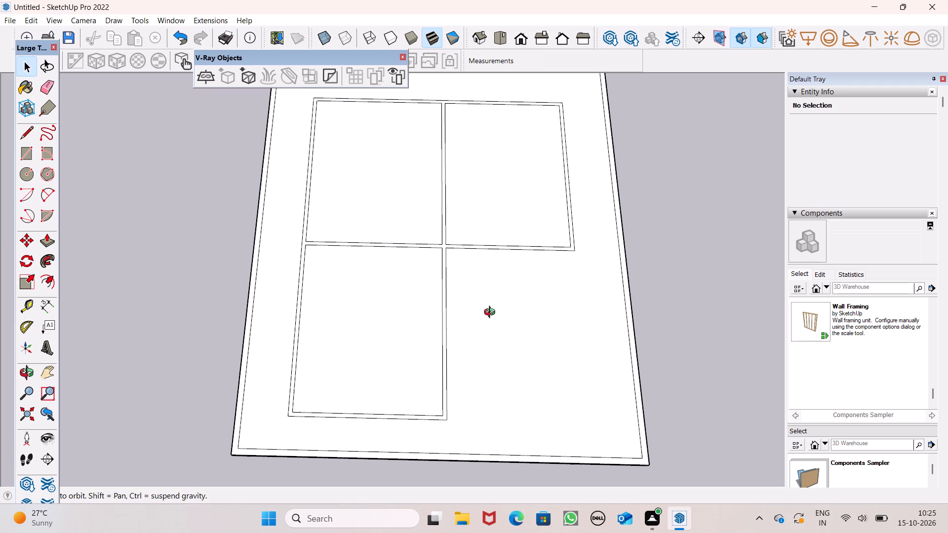
middle_click(492, 313)
scroll(440, 284, down, 1)
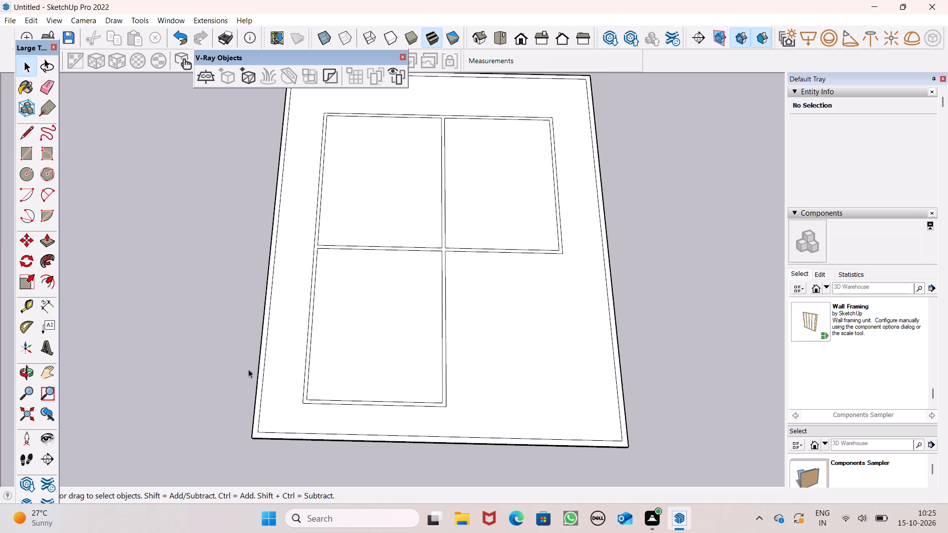
click(41, 241)
scroll(345, 386, up, 5)
drag(278, 404, 258, 349)
text(10')
key(Return)
scroll(432, 341, down, 5)
middle_drag(479, 401, 473, 172)
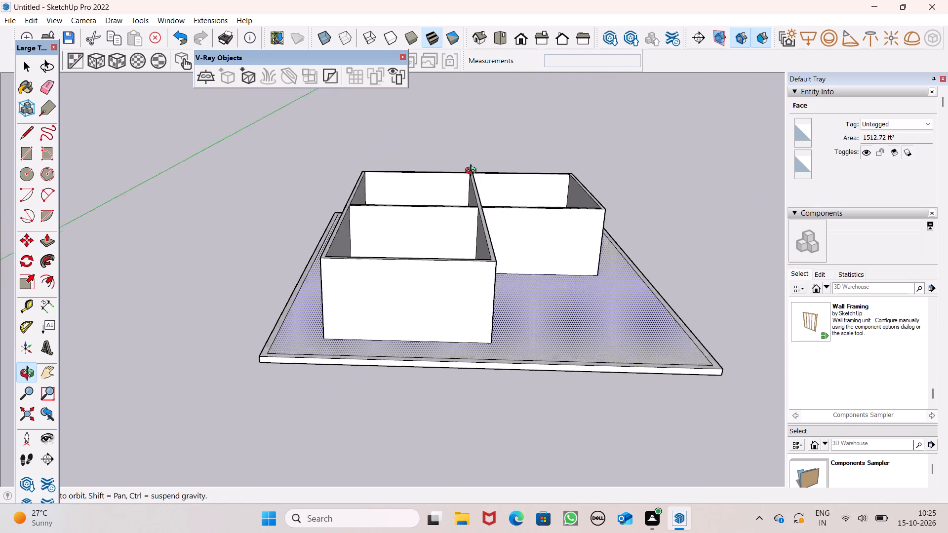
middle_drag(473, 172, 493, 318)
middle_drag(493, 324, 494, 340)
key(space)
Examine the raised walls, the front face of the rear right room and the slab edge beside it.
scroll(693, 253, up, 1)
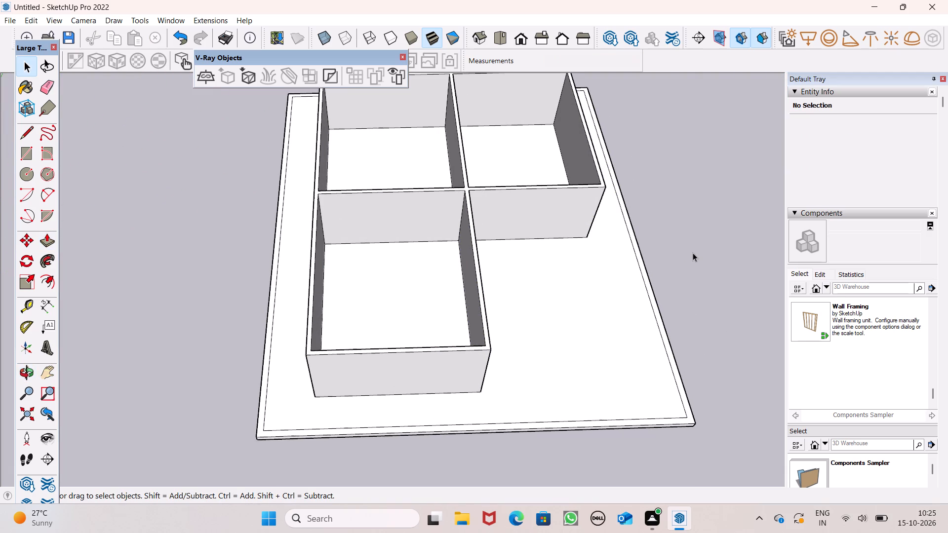
scroll(676, 265, down, 2)
middle_drag(673, 265, 624, 188)
scroll(670, 263, up, 1)
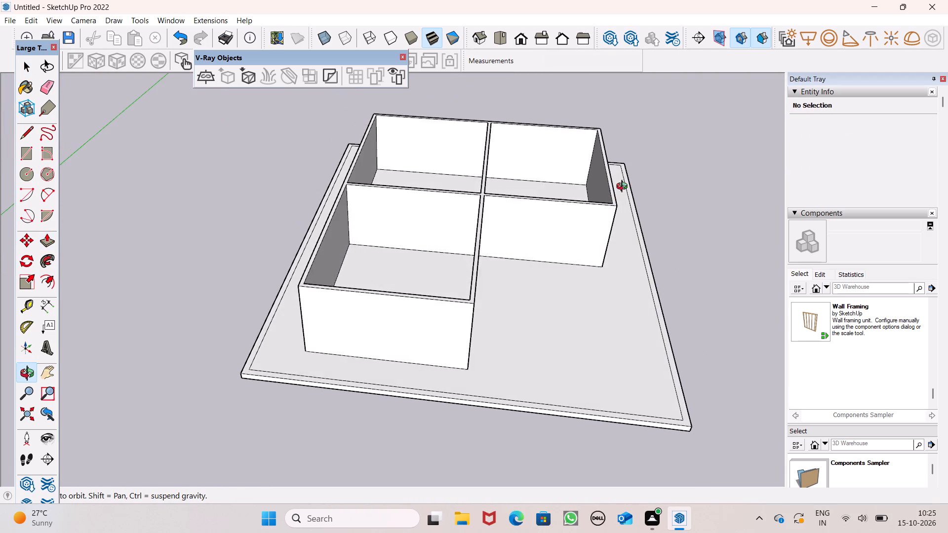
middle_drag(624, 188, 650, 172)
middle_click(650, 172)
scroll(574, 207, up, 5)
scroll(588, 210, down, 2)
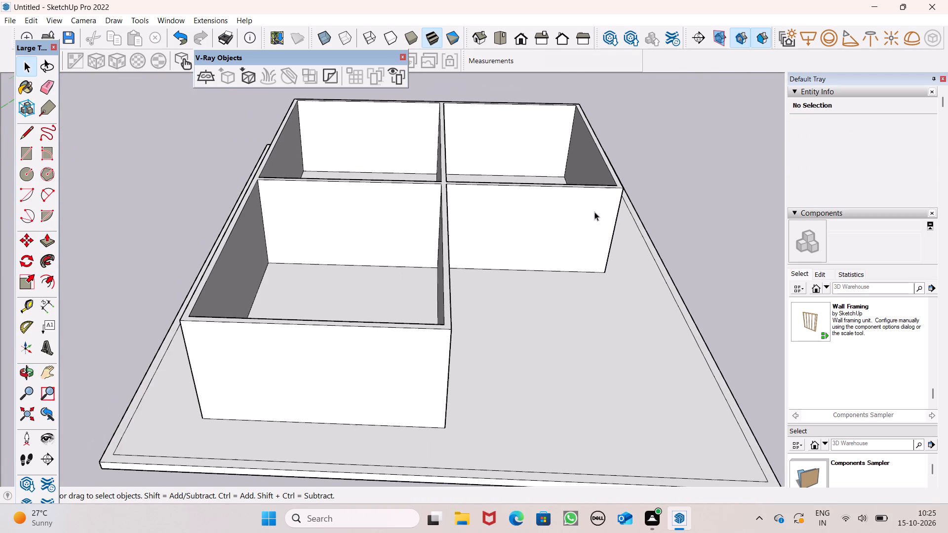
middle_drag(575, 183, 583, 152)
scroll(634, 155, up, 5)
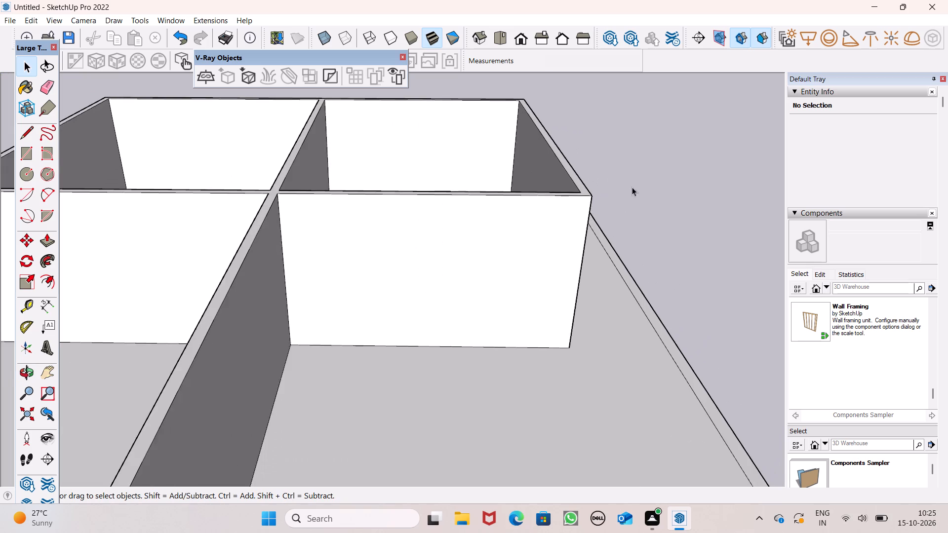
scroll(631, 198, down, 4)
middle_drag(623, 222, 622, 199)
scroll(626, 211, up, 6)
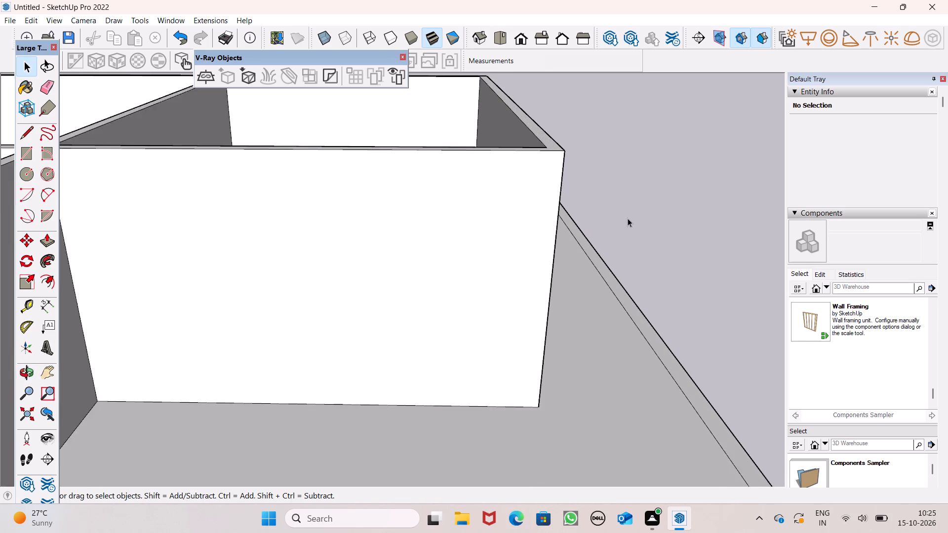
scroll(628, 218, up, 5)
scroll(593, 251, up, 1)
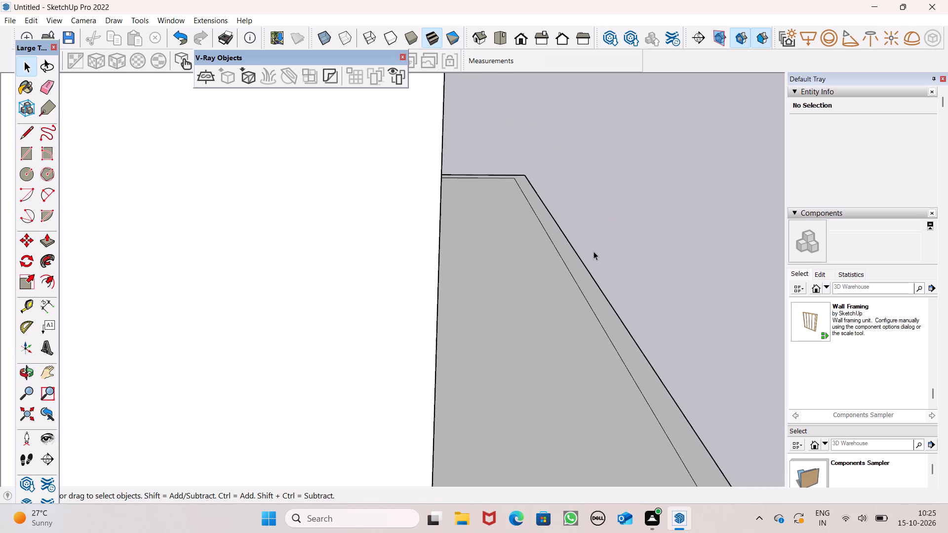
scroll(592, 251, down, 7)
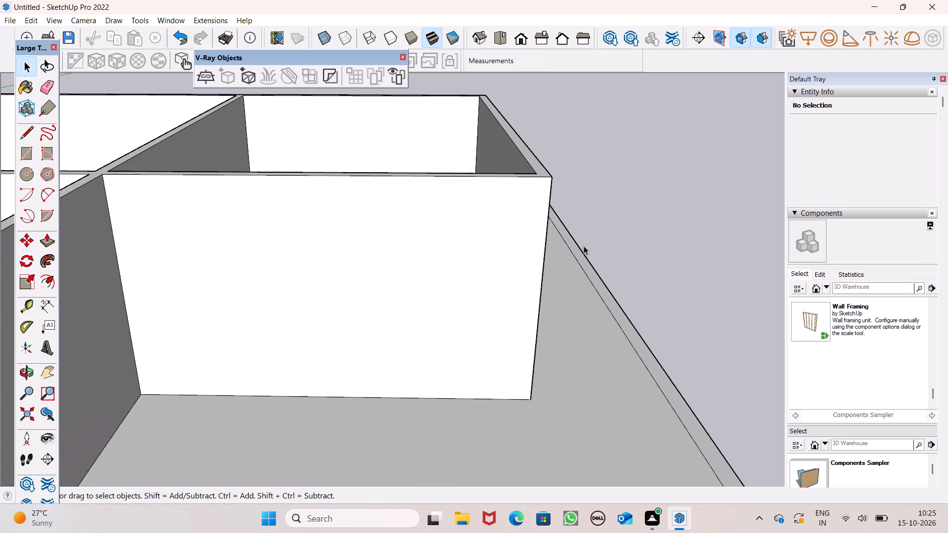
scroll(583, 239, down, 1)
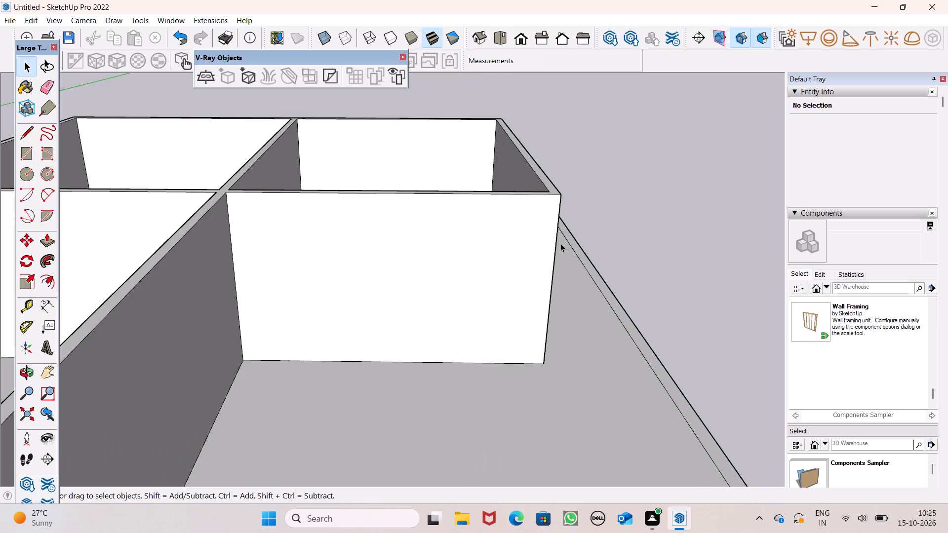
scroll(558, 243, down, 1)
Draw a 4' by 7' door rectangle on the rear right room's front wall, starting from the wall's bottom edge.
click(24, 154)
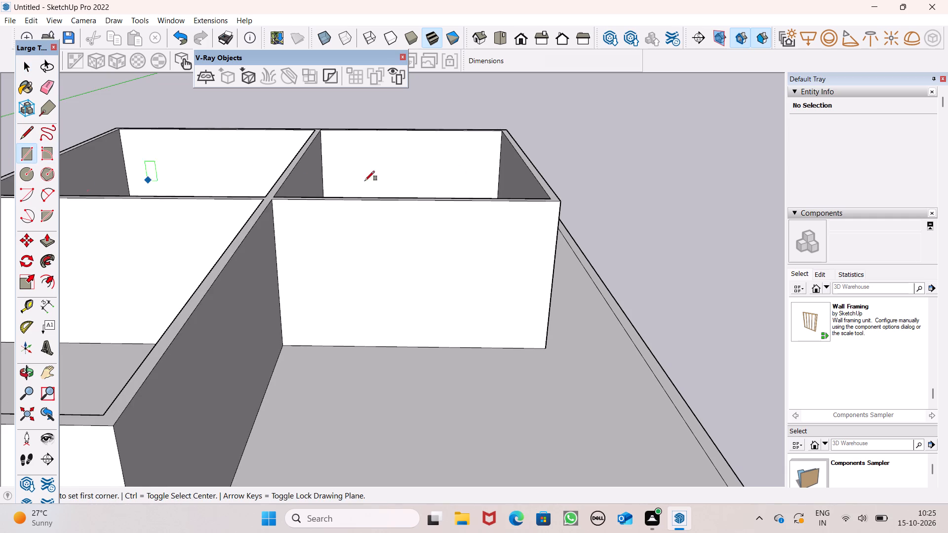
scroll(496, 181, down, 7)
scroll(519, 257, up, 6)
scroll(468, 217, up, 1)
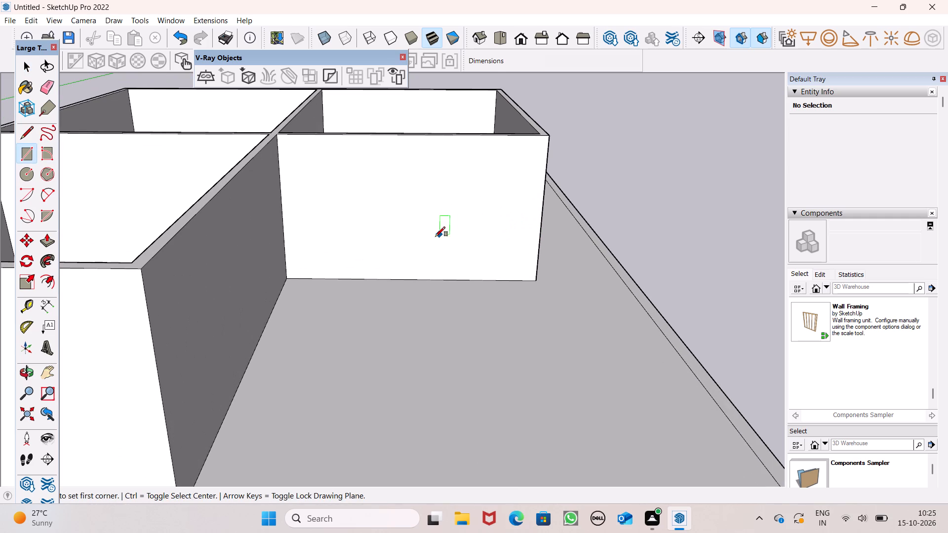
scroll(428, 242, up, 1)
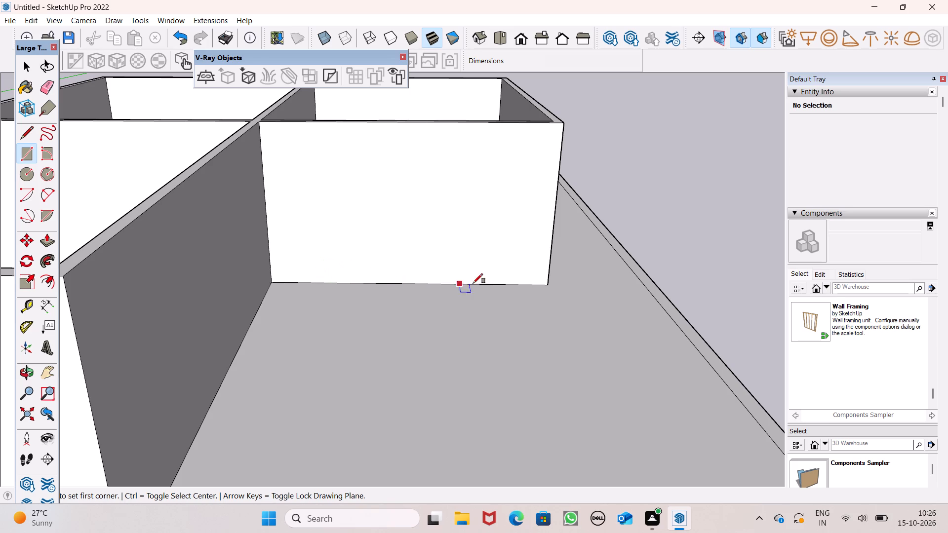
click(504, 284)
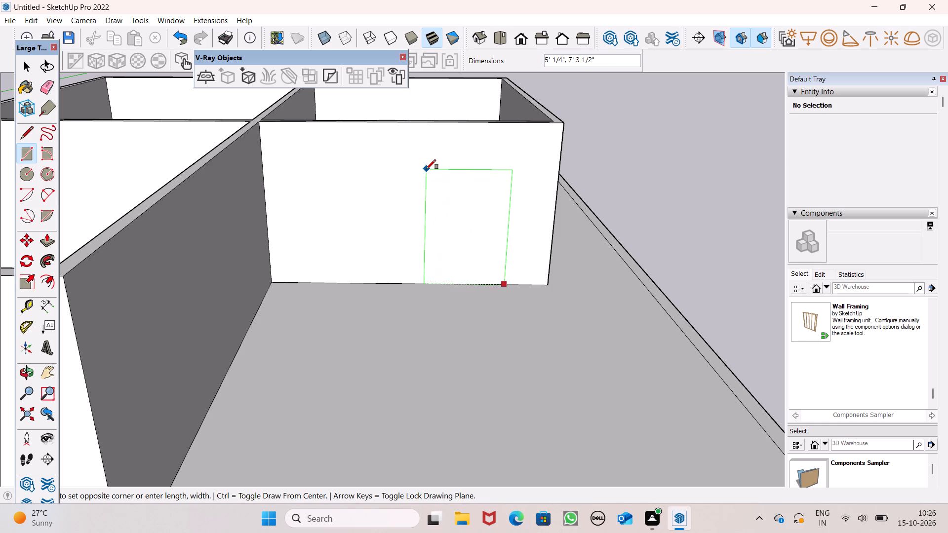
key(4)
key(apostrophe)
key(comma)
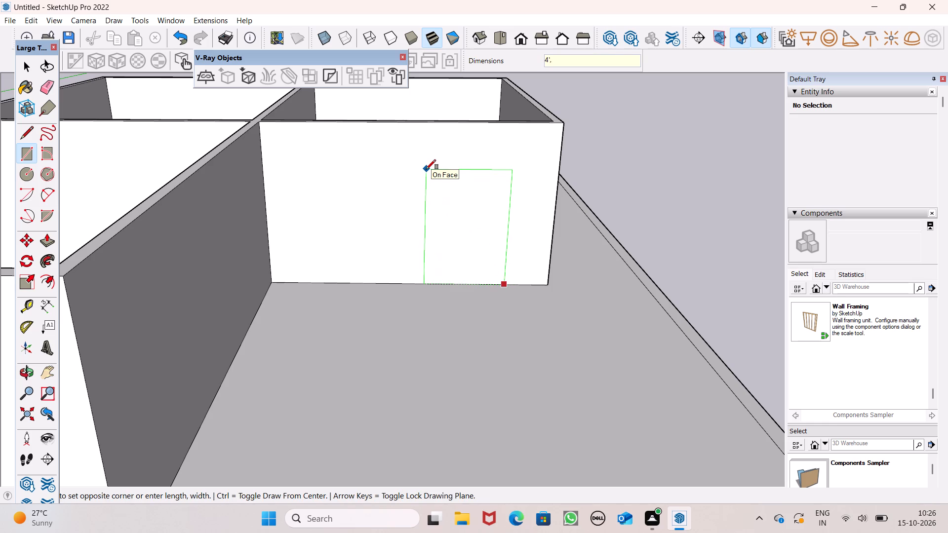
key(7)
key(apostrophe)
key(Return)
key(space)
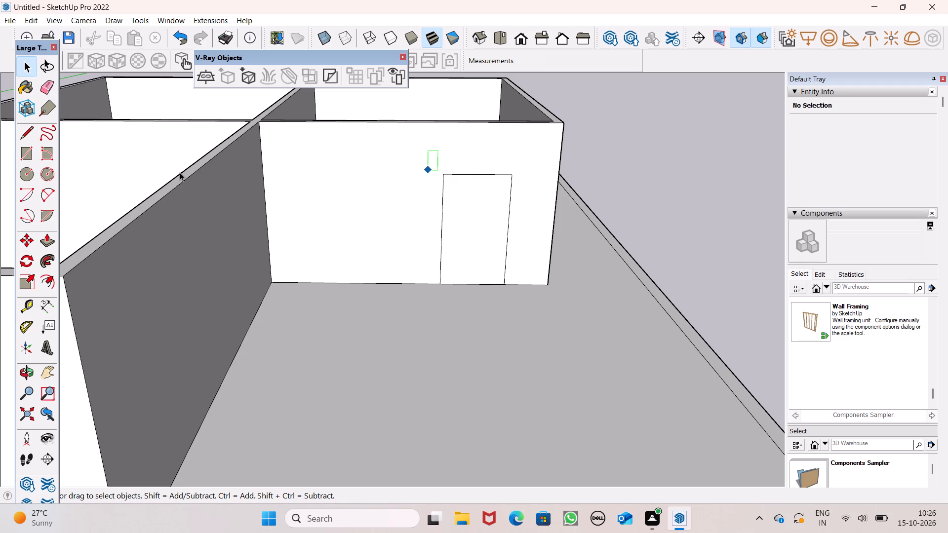
Draw a window rectangle about 3' 11" by 3' 5" on the same wall, beside the door outline toward the central wall.
click(35, 155)
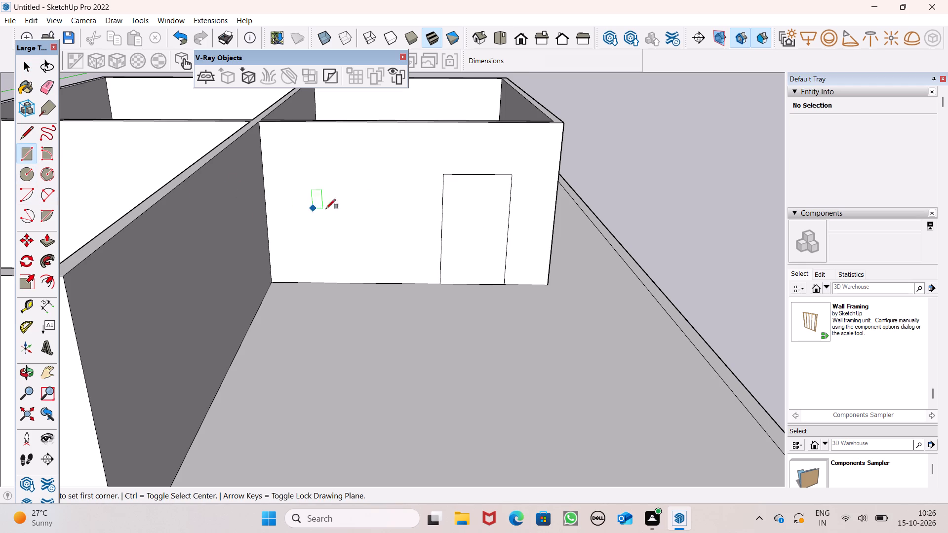
scroll(395, 217, up, 1)
click(332, 165)
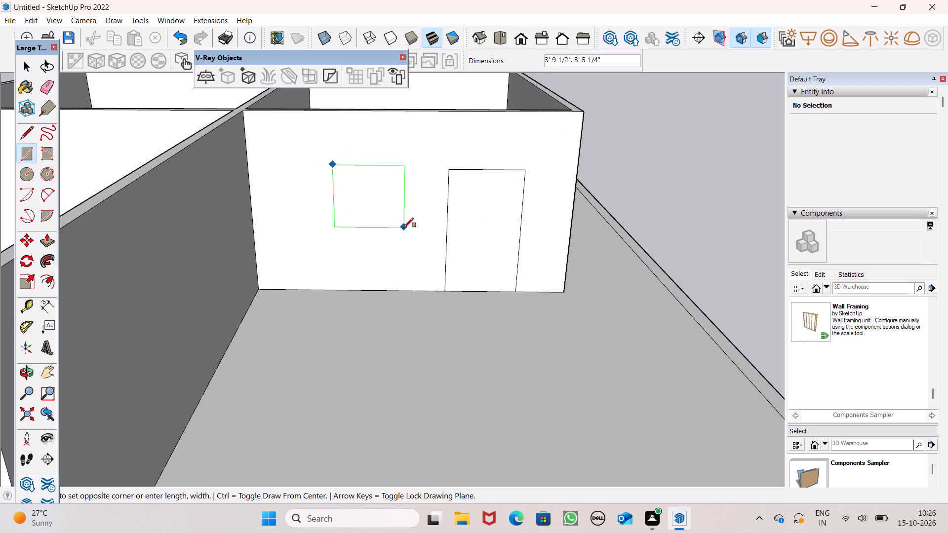
click(406, 228)
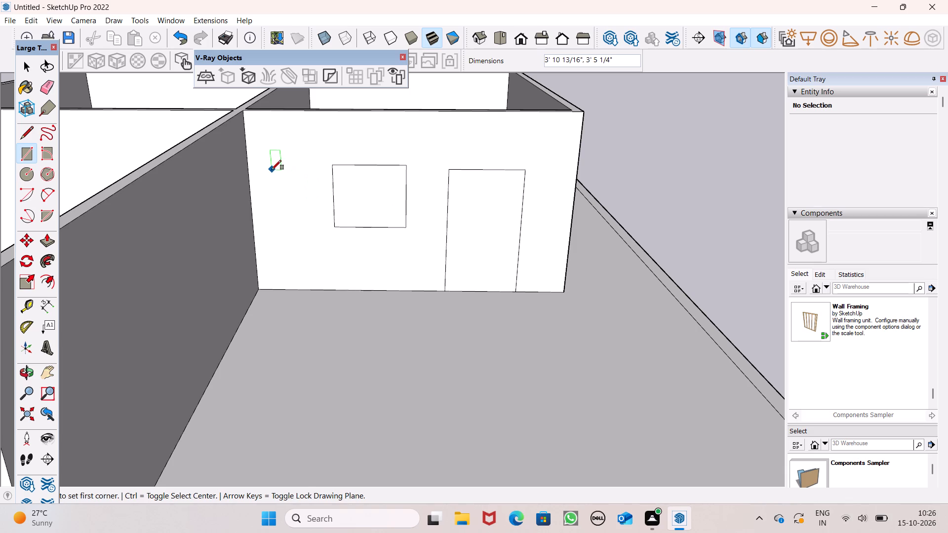
key(space)
Push/Pull the top face of all the walls up by 1' to form a band above them.
scroll(506, 206, down, 4)
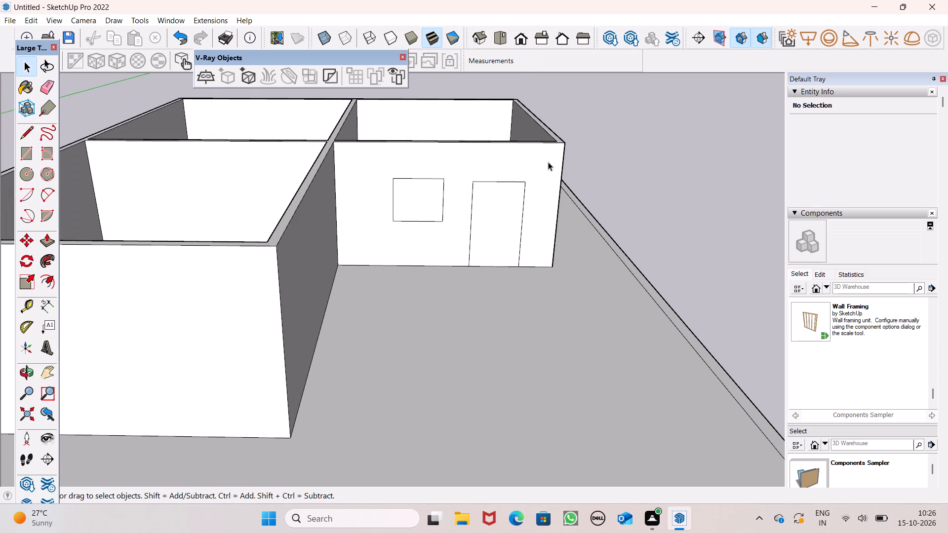
scroll(549, 162, down, 5)
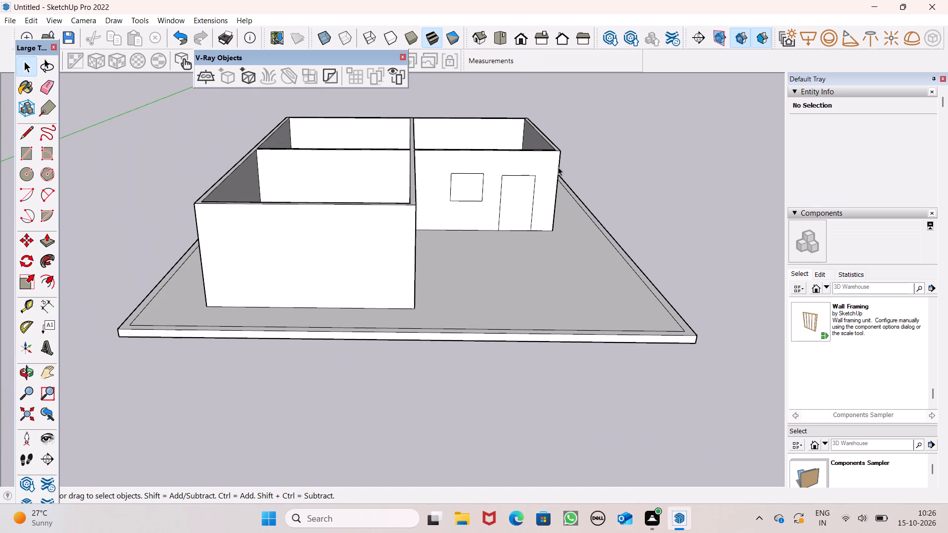
scroll(558, 167, down, 1)
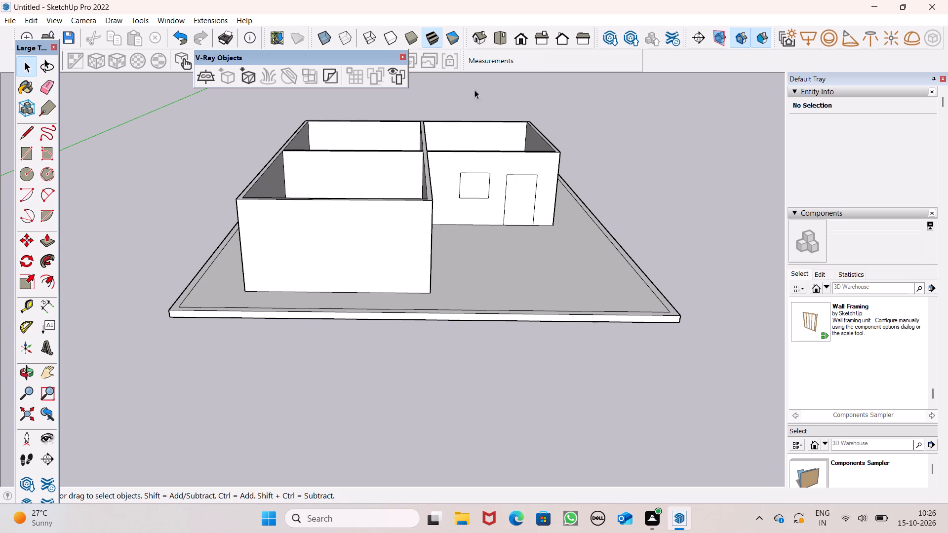
scroll(404, 153, down, 2)
middle_drag(416, 194, 413, 340)
scroll(413, 340, up, 1)
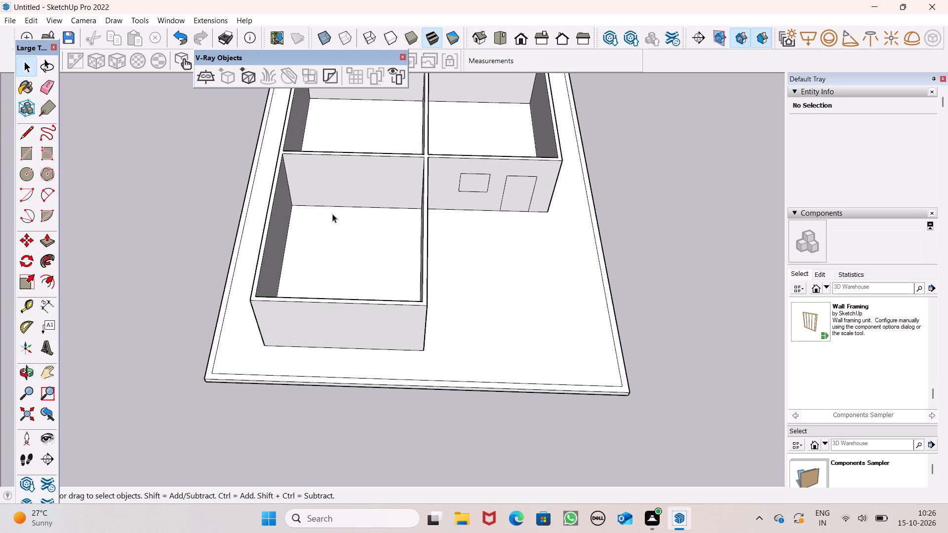
scroll(340, 205, up, 1)
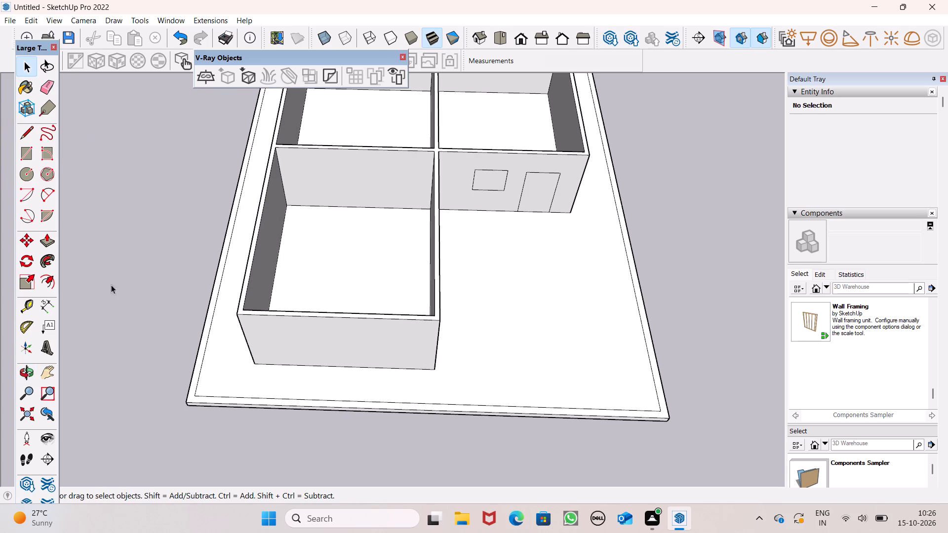
click(47, 248)
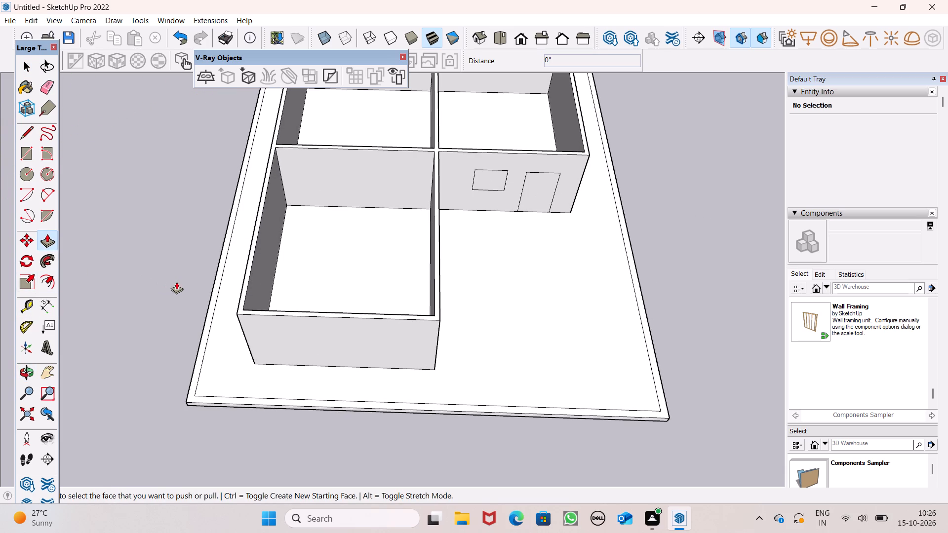
scroll(176, 282, up, 2)
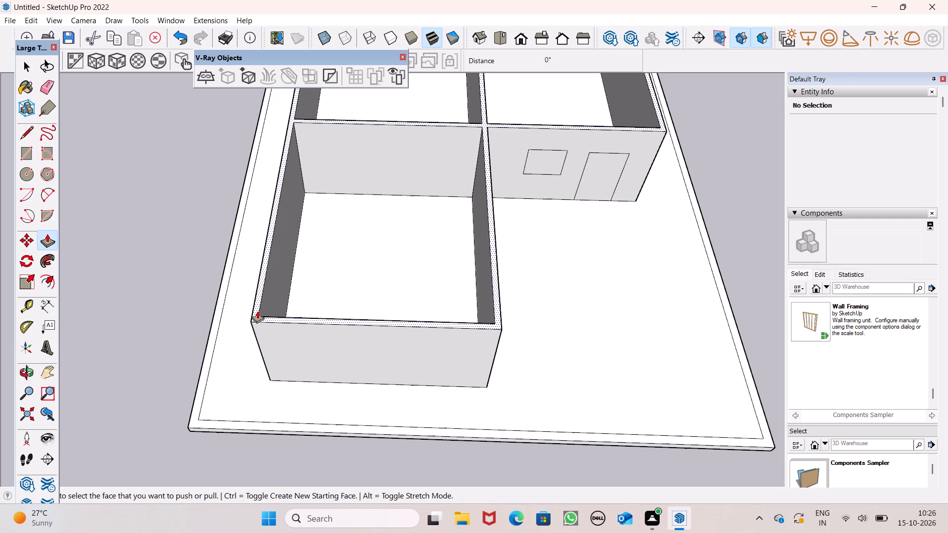
drag(257, 312, 265, 291)
key(1)
key(apostrophe)
key(Return)
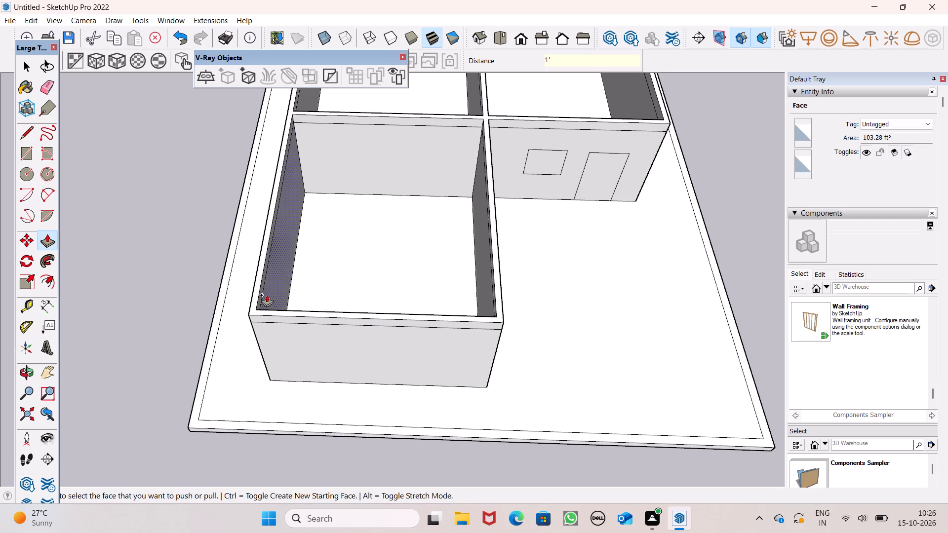
Push/Pull the top face of all the walls up by another 5" to deepen the band.
scroll(349, 314, down, 4)
middle_drag(369, 343, 375, 215)
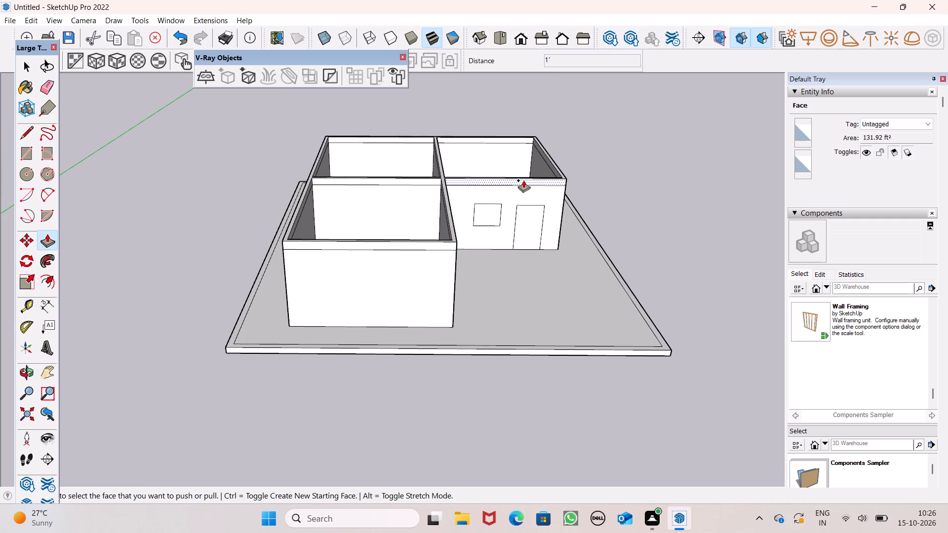
scroll(517, 180, up, 9)
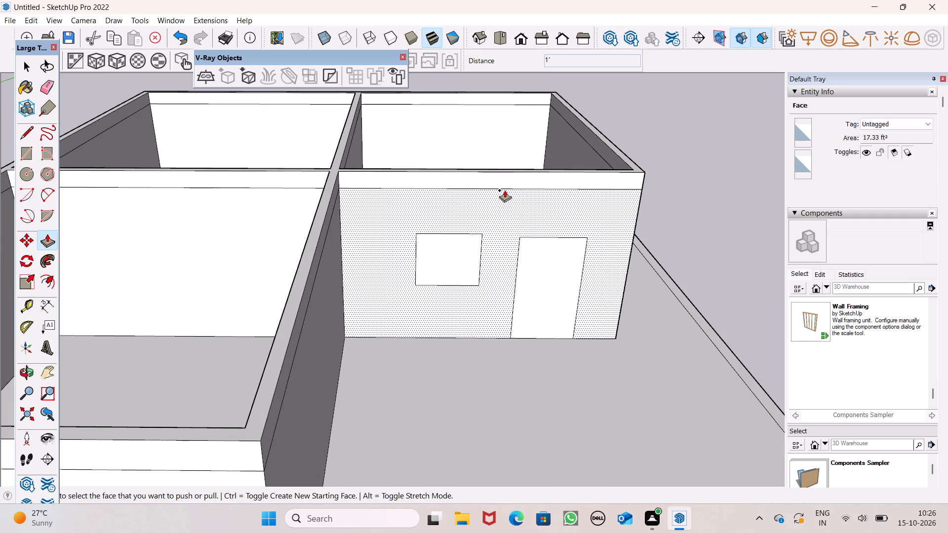
scroll(504, 190, down, 2)
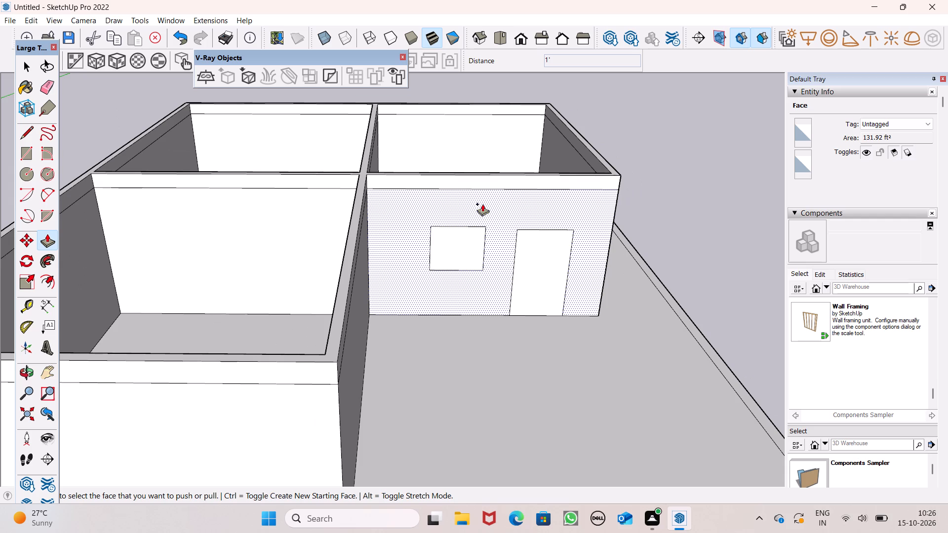
scroll(468, 213, down, 2)
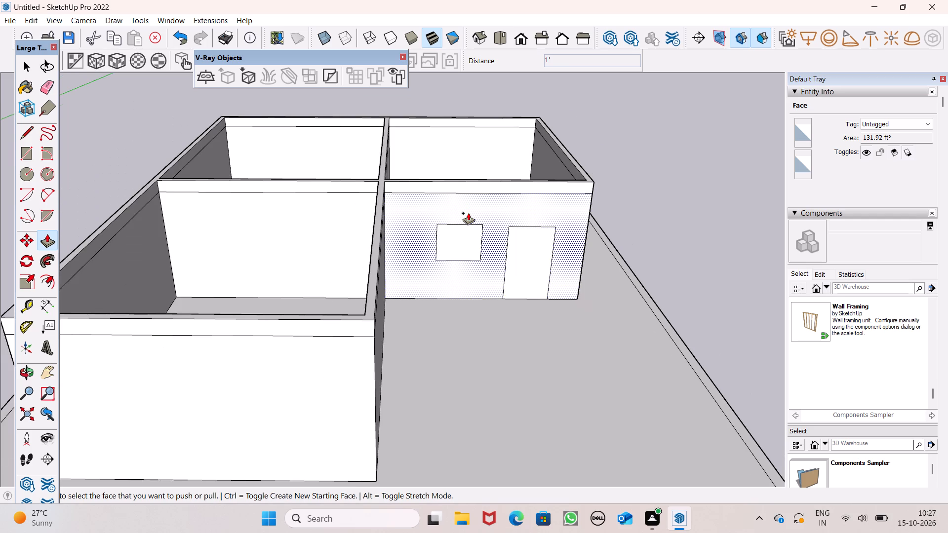
scroll(468, 213, down, 3)
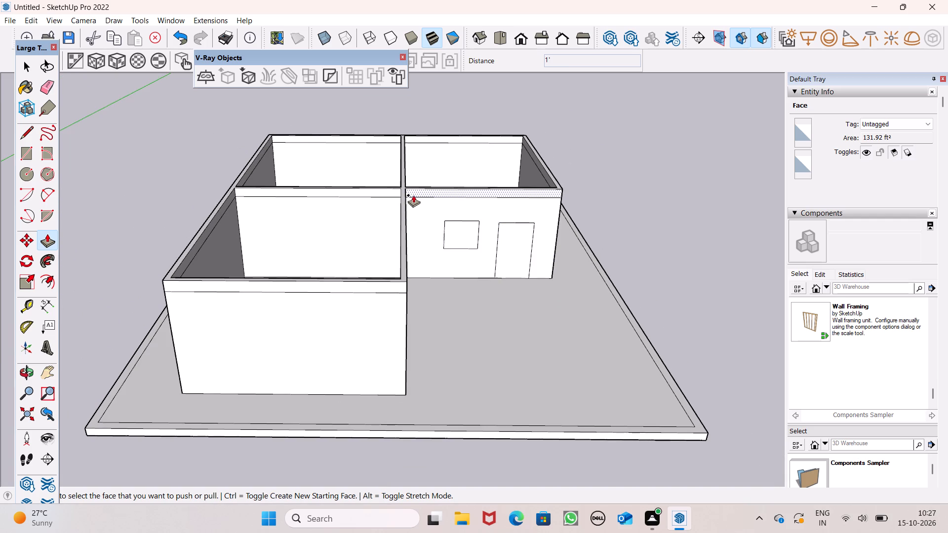
scroll(420, 194, up, 1)
scroll(459, 221, up, 1)
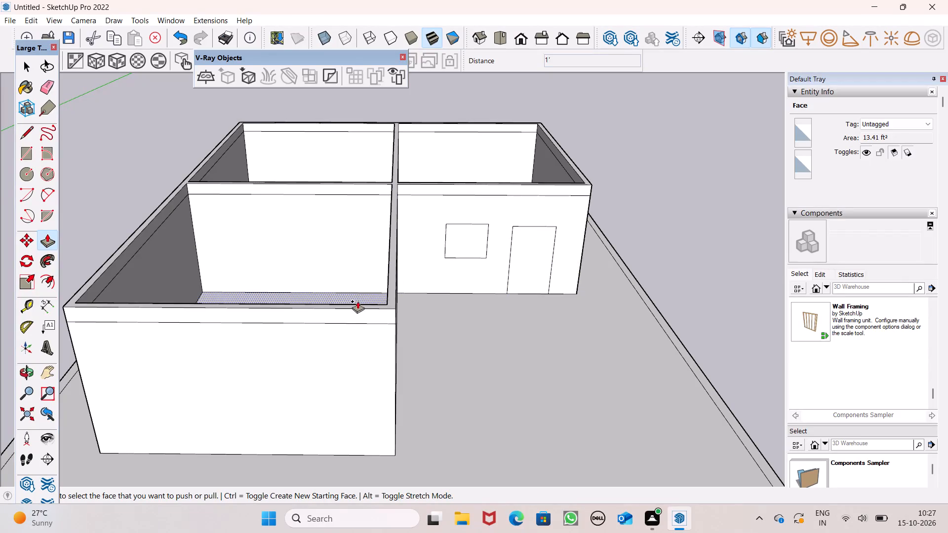
drag(389, 302, 390, 299)
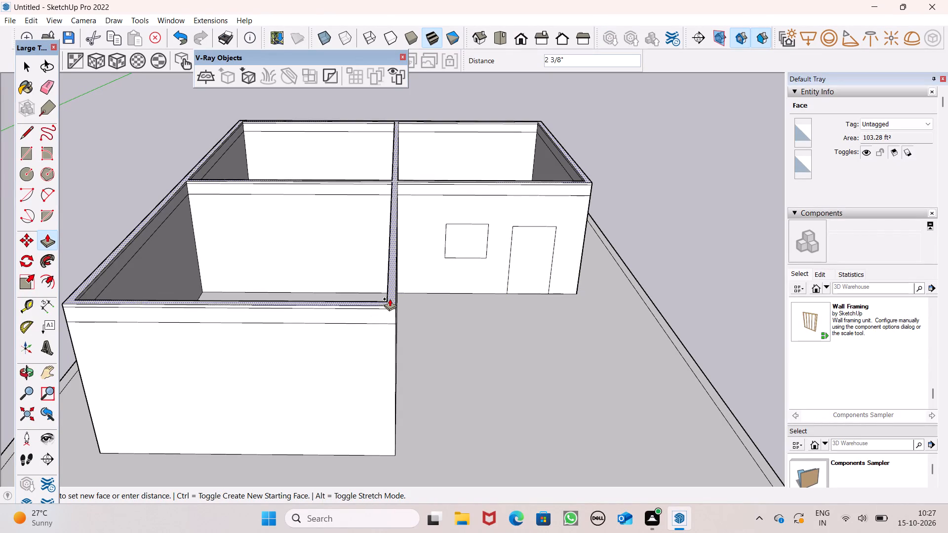
drag(390, 299, 393, 288)
key(5)
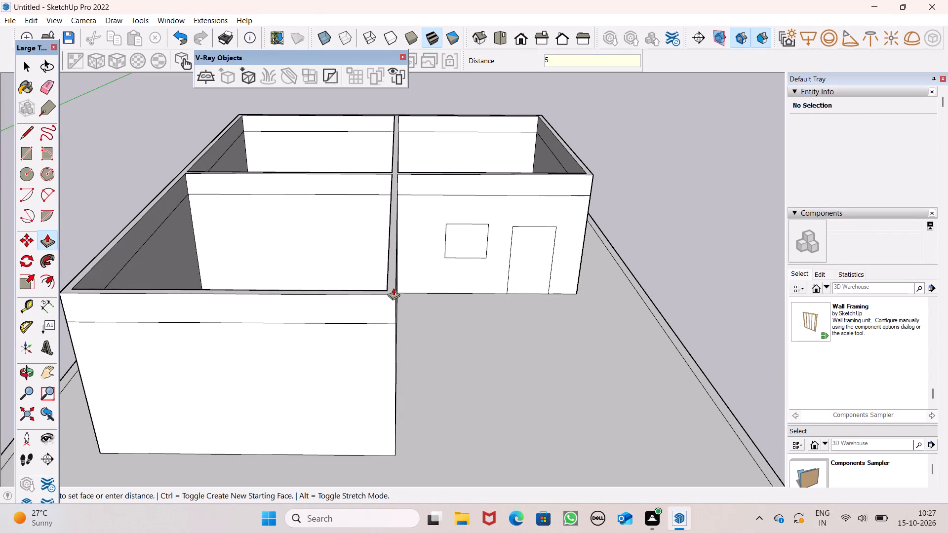
drag(393, 288, 394, 288)
key(shift+quotedbl)
key(Return)
Push/Pull the top face of all the walls up by 10' above the band to form the upper-storey walls.
scroll(444, 220, down, 3)
scroll(440, 220, up, 2)
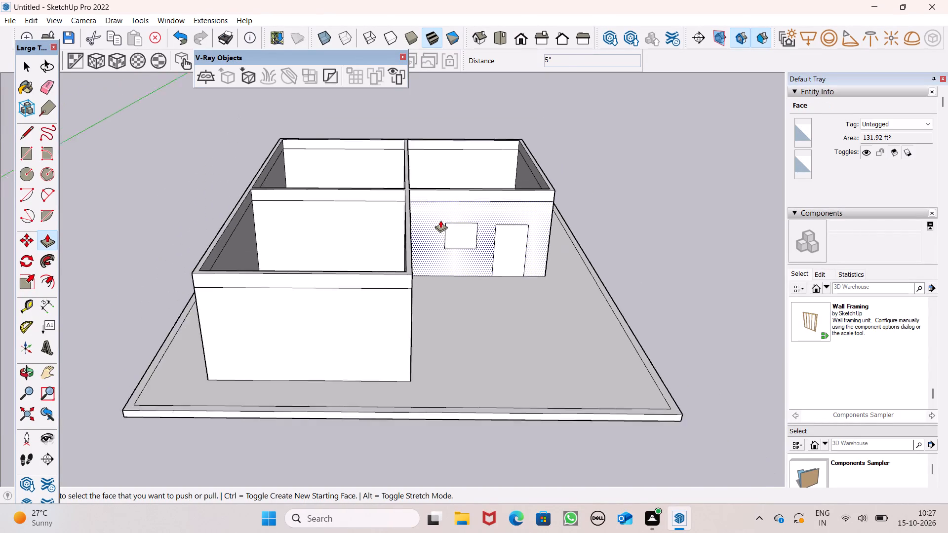
scroll(440, 220, up, 3)
scroll(442, 219, down, 6)
middle_drag(449, 263, 456, 359)
middle_click(455, 365)
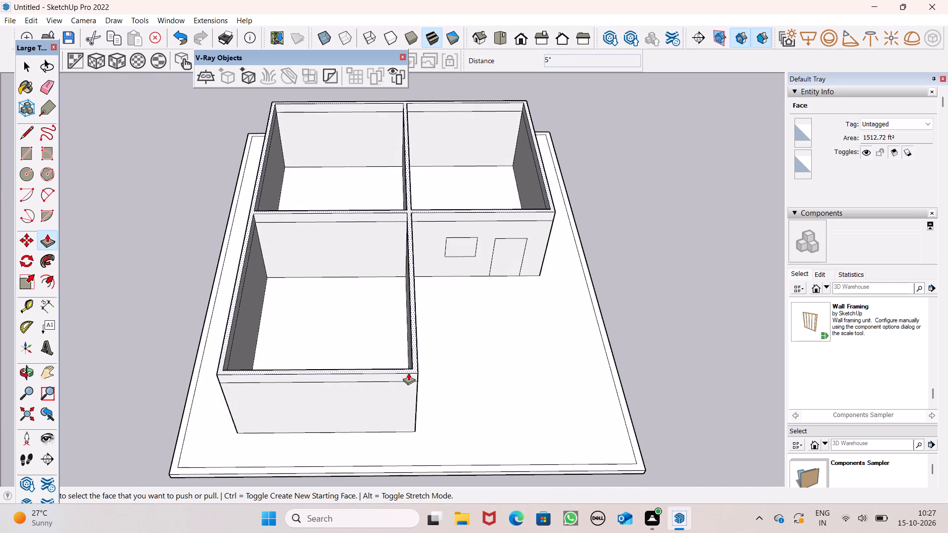
scroll(408, 371, up, 4)
drag(416, 367, 418, 334)
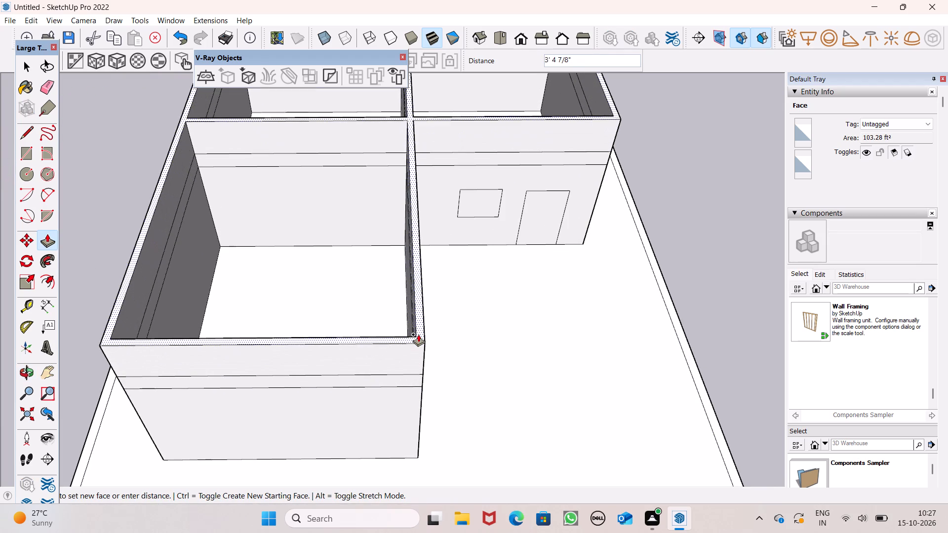
drag(418, 334, 418, 332)
text(10')
key(Return)
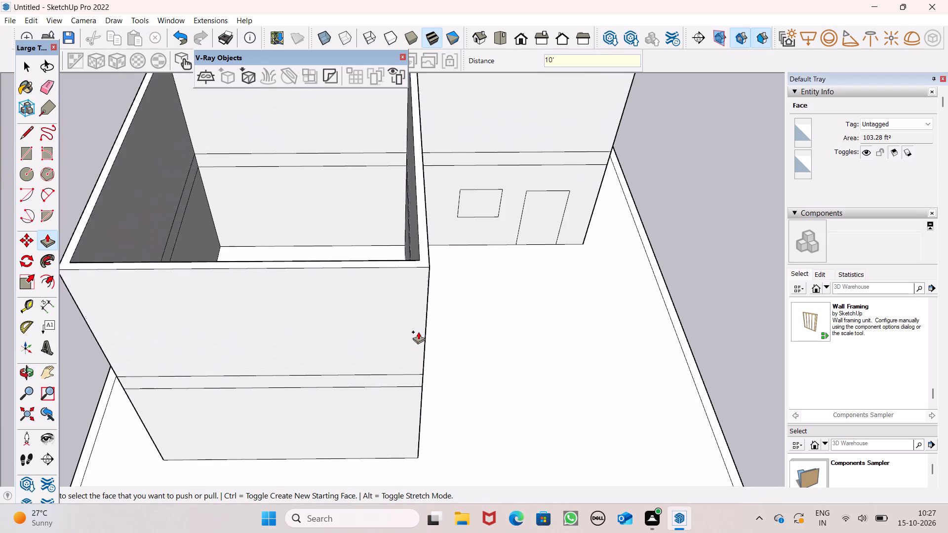
Copy the rear right room's door outline straight up to the upper storey, with its base on the band's top line.
scroll(418, 359, down, 4)
middle_drag(445, 322, 428, 230)
middle_click(430, 227)
key(space)
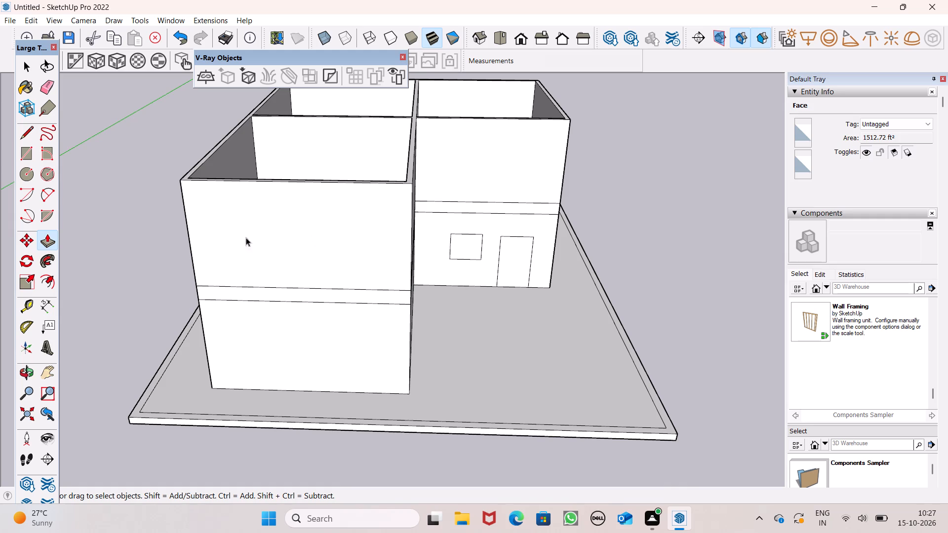
scroll(255, 263, down, 3)
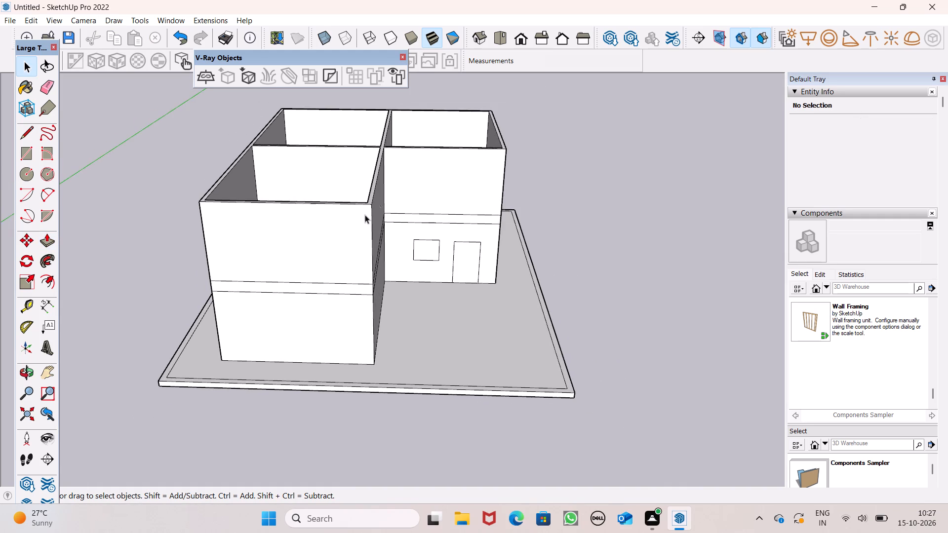
scroll(399, 172, up, 3)
scroll(475, 212, up, 1)
middle_drag(475, 212, 482, 183)
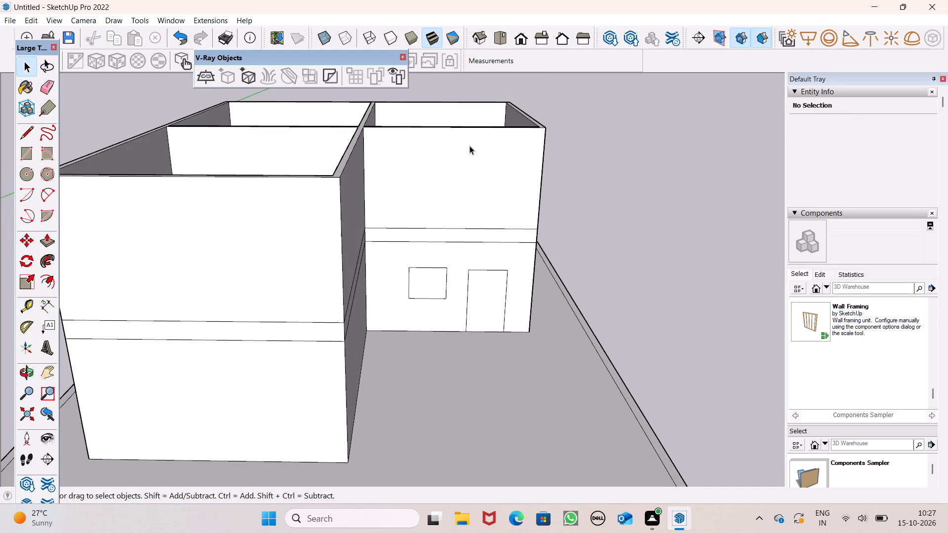
scroll(86, 114, down, 2)
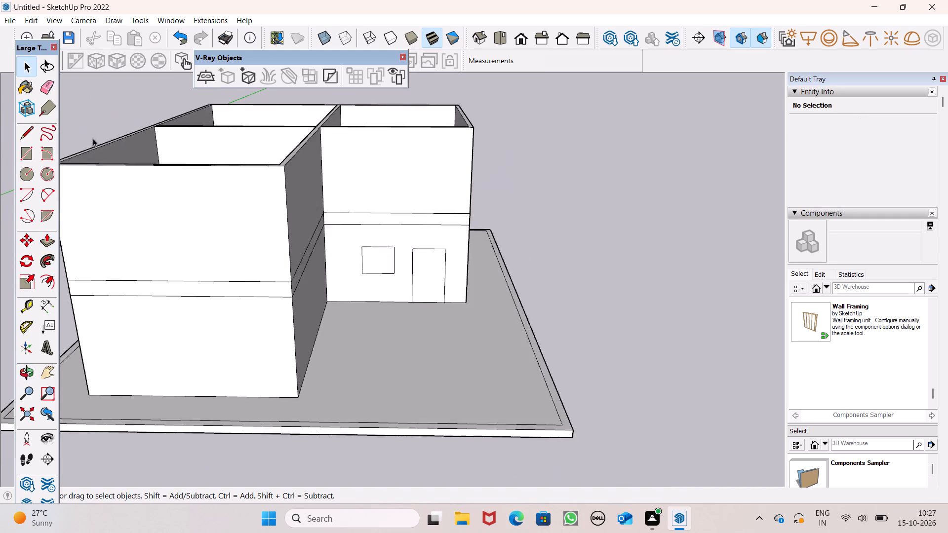
scroll(93, 138, down, 2)
scroll(273, 134, up, 2)
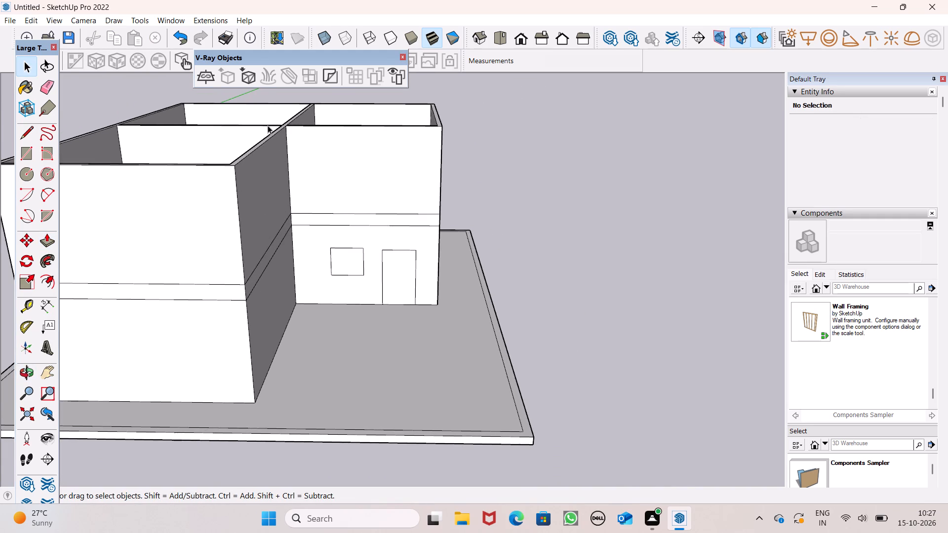
scroll(268, 125, up, 3)
scroll(331, 154, up, 2)
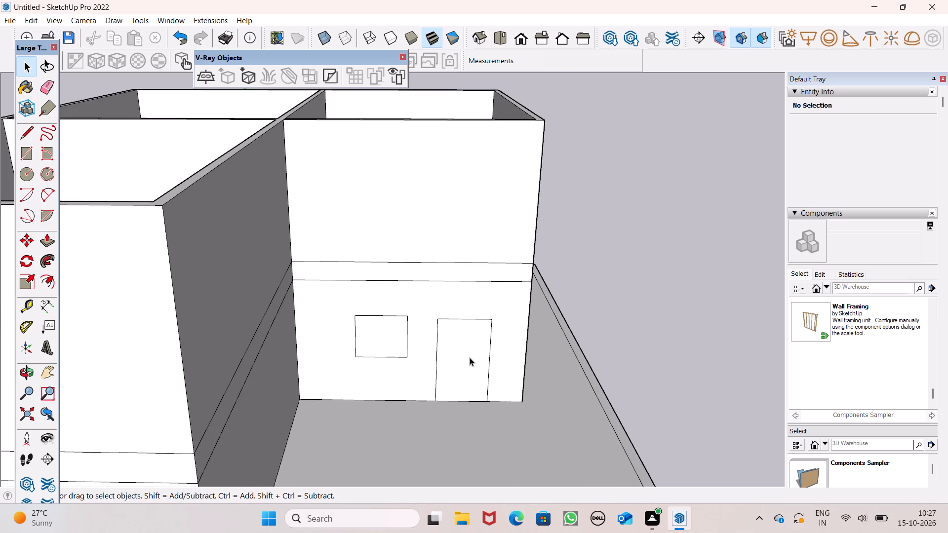
double_click(457, 363)
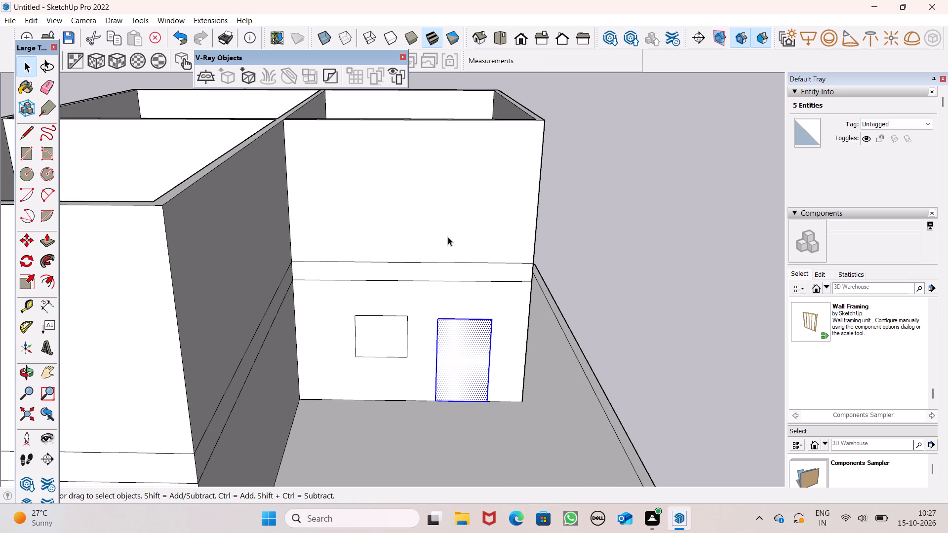
scroll(507, 231, down, 2)
key(m)
key(shift+Return)
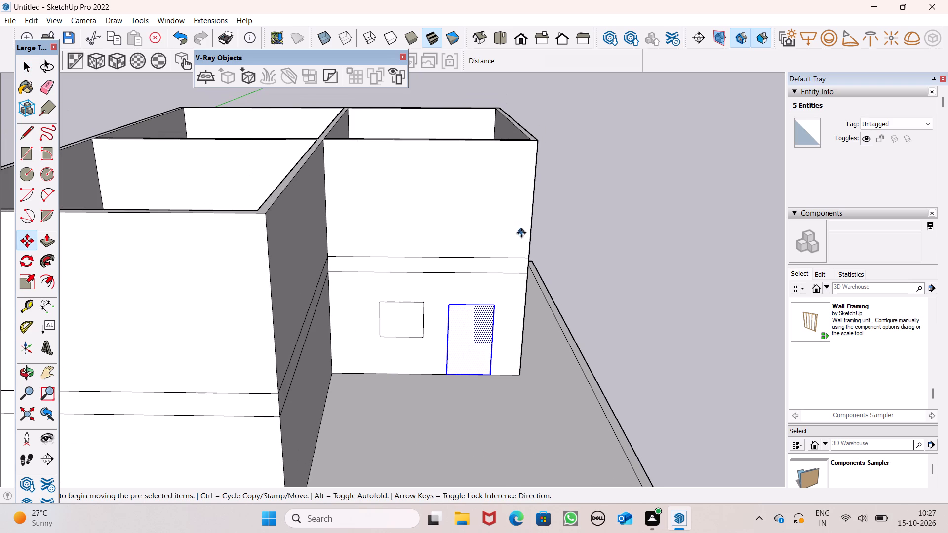
drag(491, 374, 491, 363)
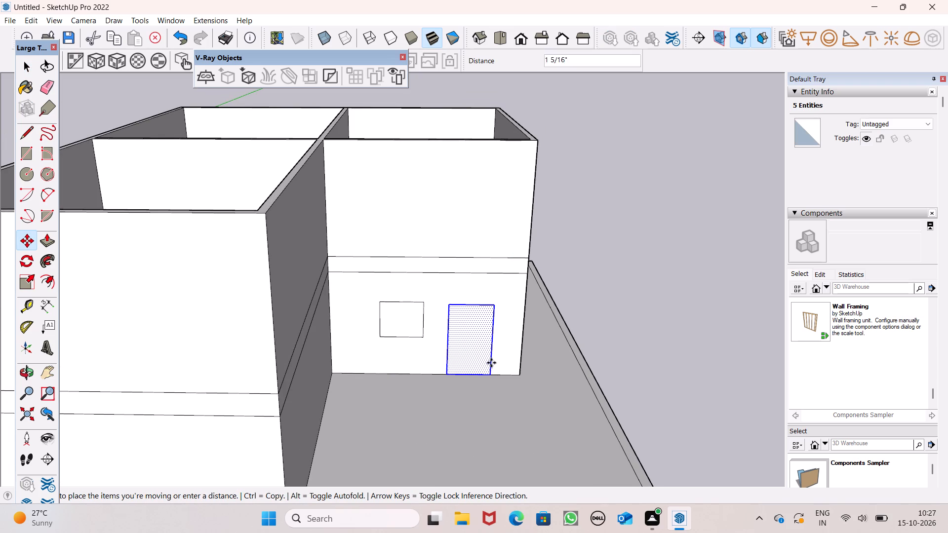
drag(491, 363, 491, 255)
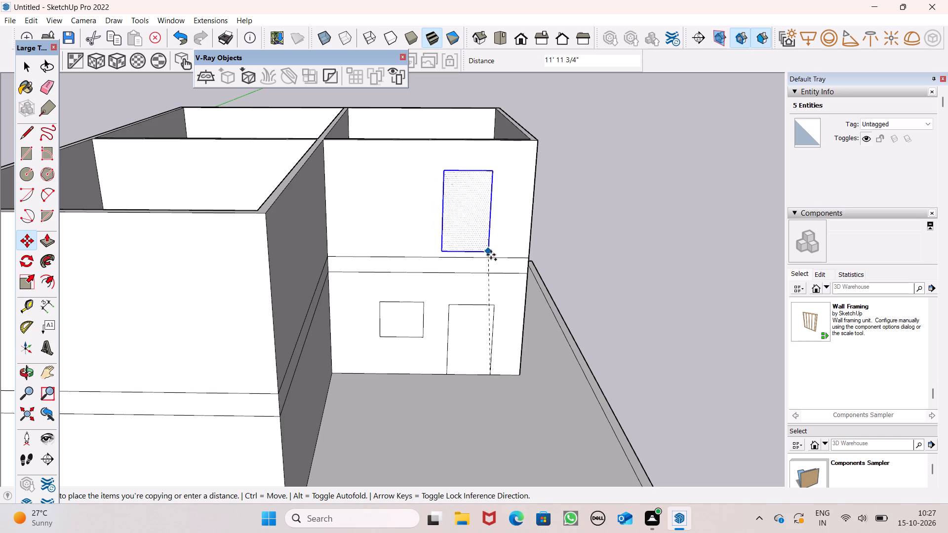
drag(491, 255, 491, 258)
key(space)
click(641, 251)
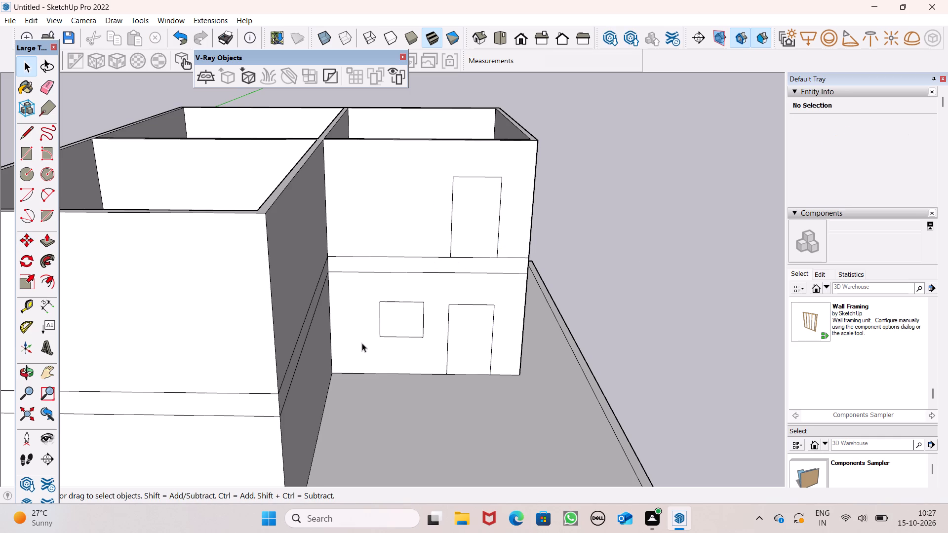
Copy the ground-floor window outline up onto the upper-storey wall, directly above the original and beside the copied door.
double_click(399, 314)
key(m)
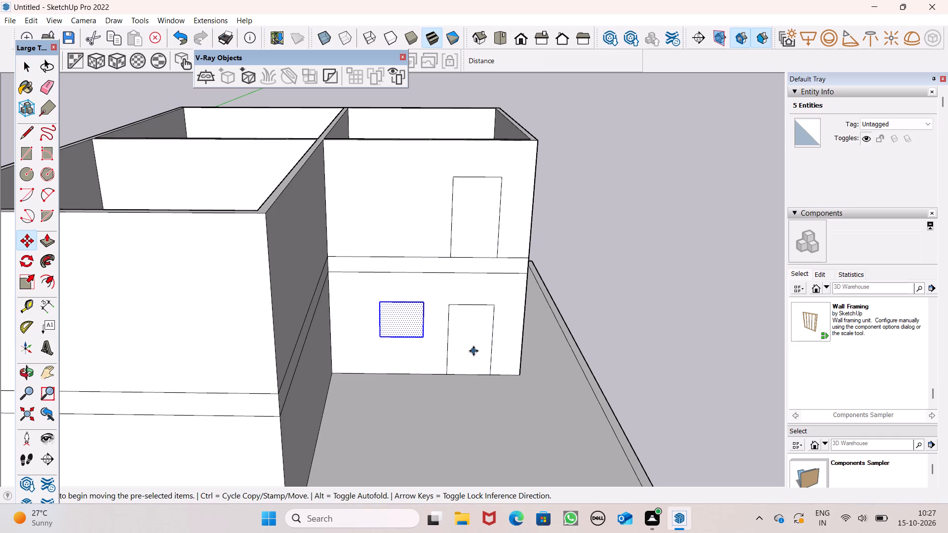
key(Return)
drag(419, 339, 402, 215)
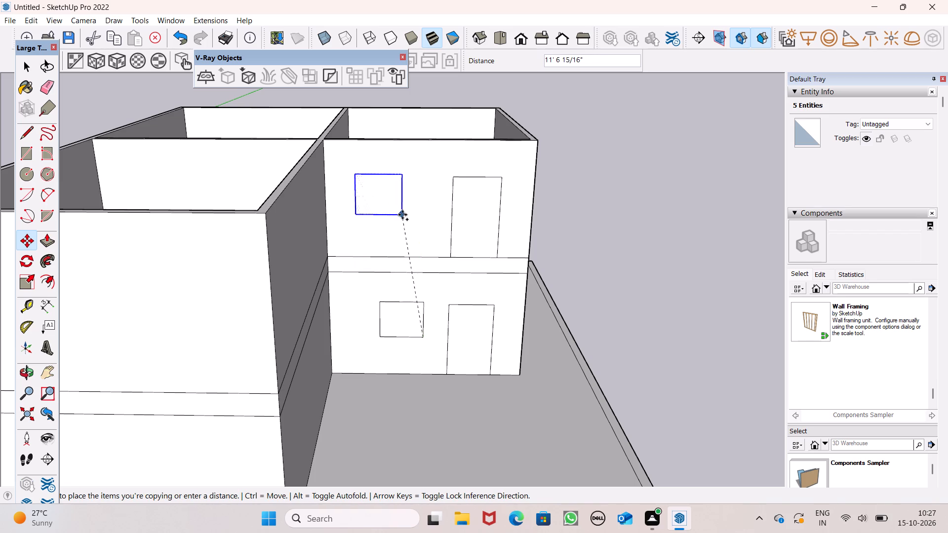
drag(402, 215, 425, 223)
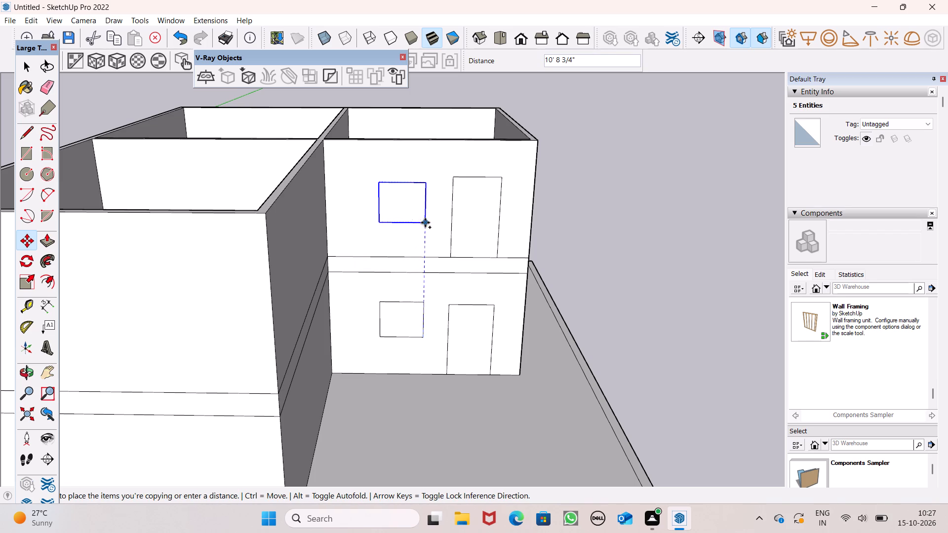
drag(425, 223, 432, 213)
key(space)
click(656, 244)
Draw a 6" line across the wall top from the rear right room's inner front corner, continuing down the front face to the band.
scroll(538, 223, down, 2)
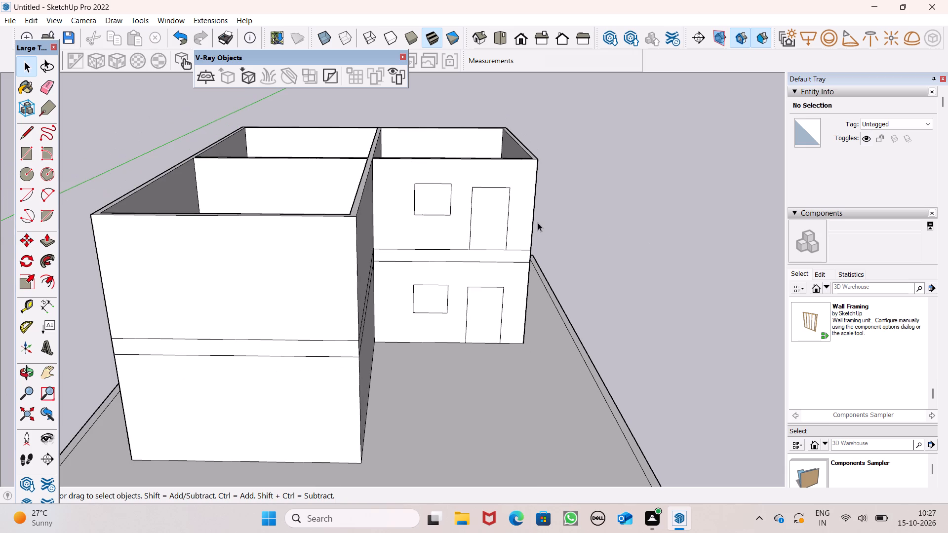
scroll(540, 218, down, 4)
middle_drag(541, 239, 530, 353)
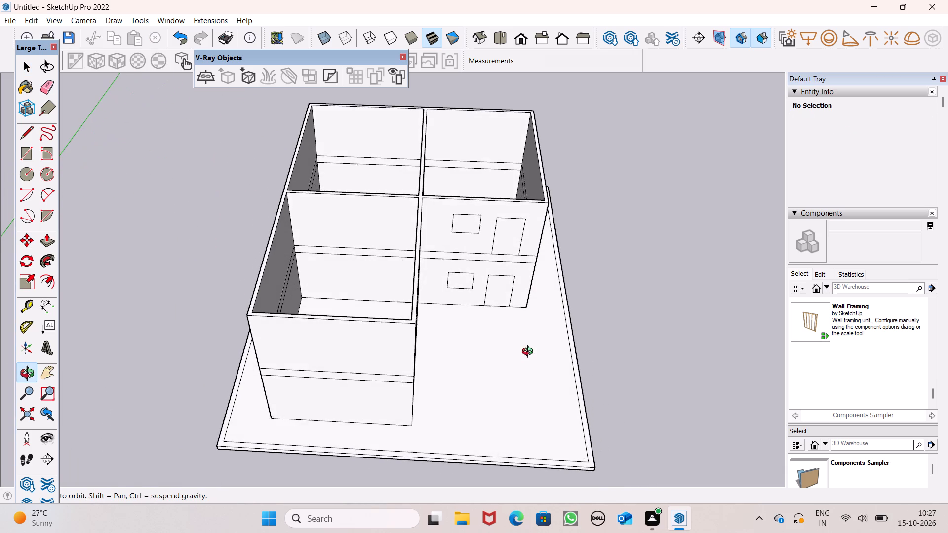
middle_drag(530, 353, 537, 268)
scroll(543, 223, up, 1)
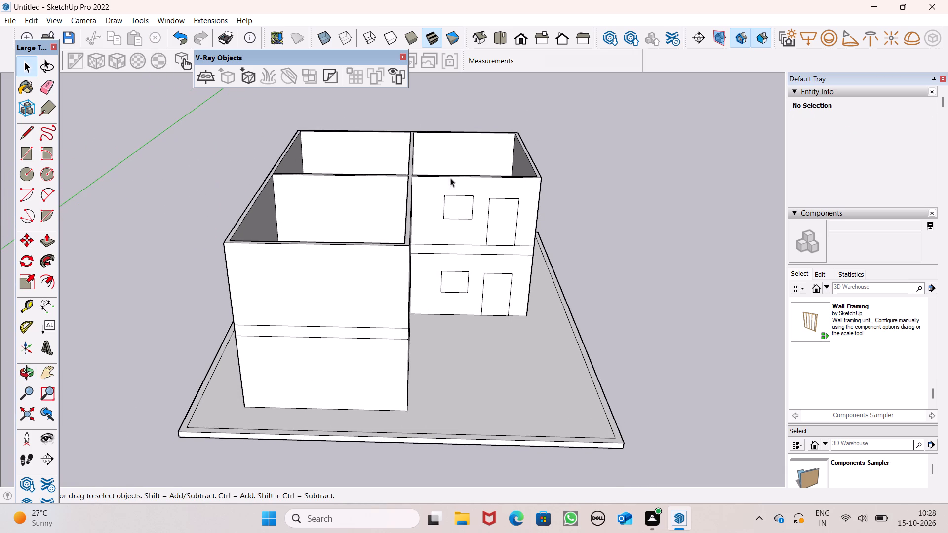
click(31, 135)
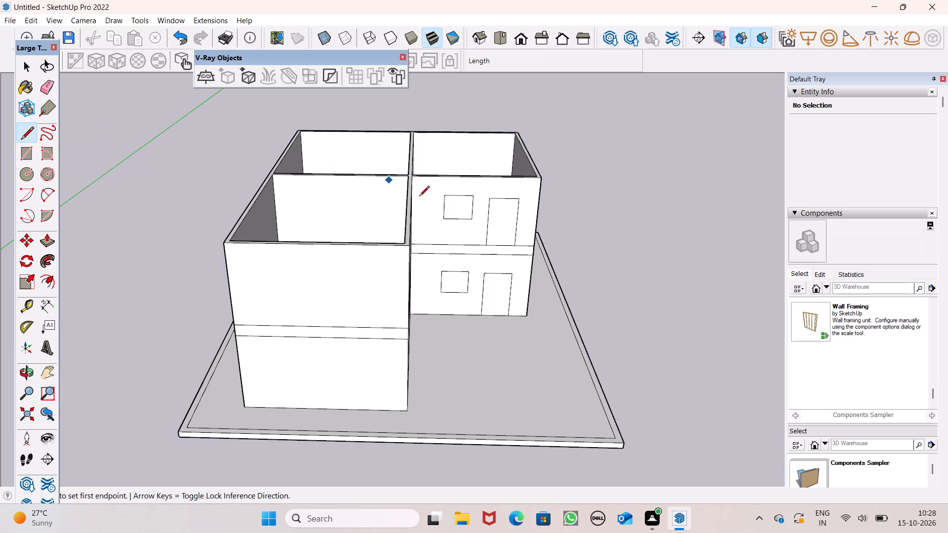
scroll(448, 231, up, 1)
middle_click(455, 319)
scroll(471, 288, up, 1)
scroll(538, 173, down, 2)
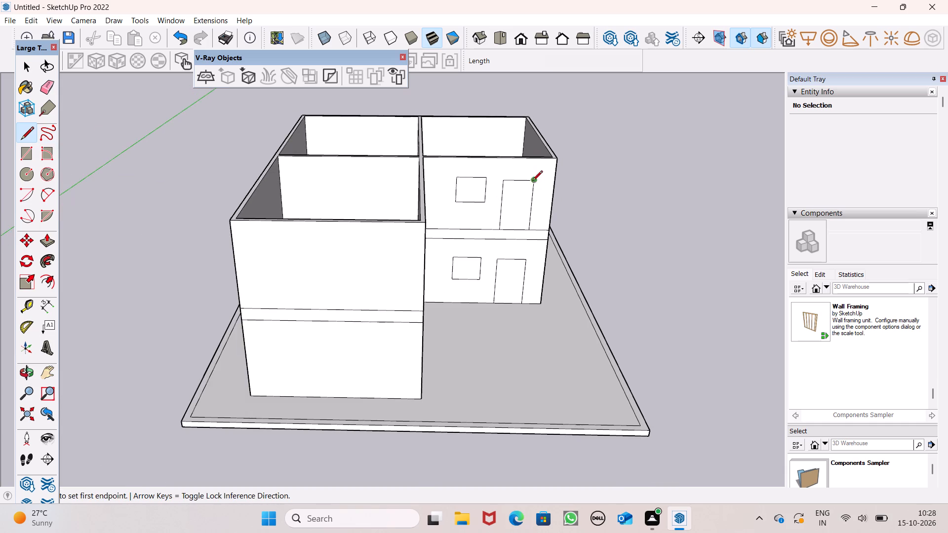
middle_drag(544, 228, 549, 330)
scroll(571, 184, up, 14)
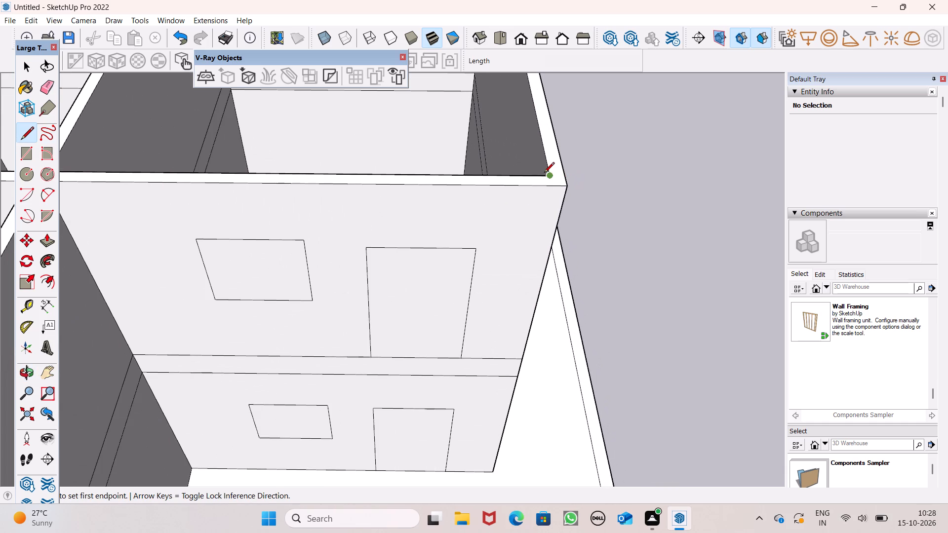
click(549, 178)
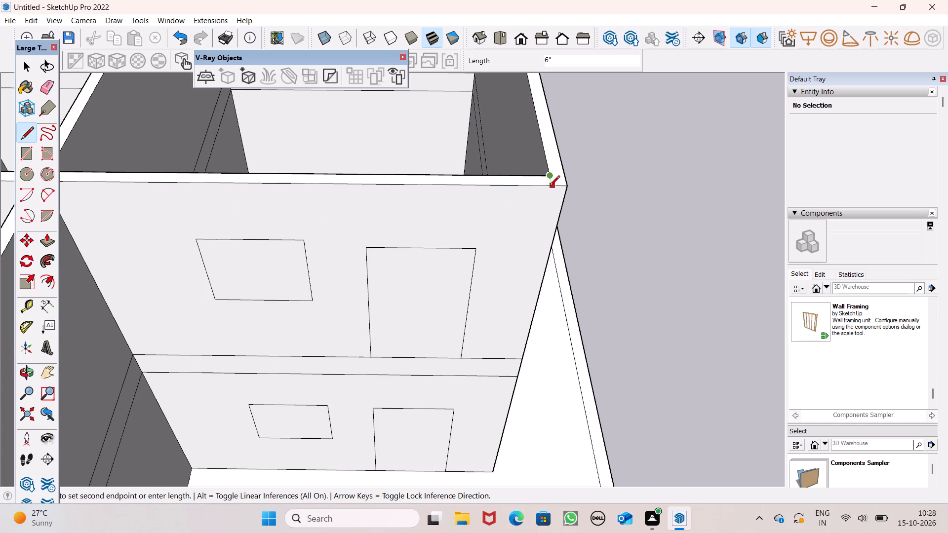
click(550, 187)
click(551, 187)
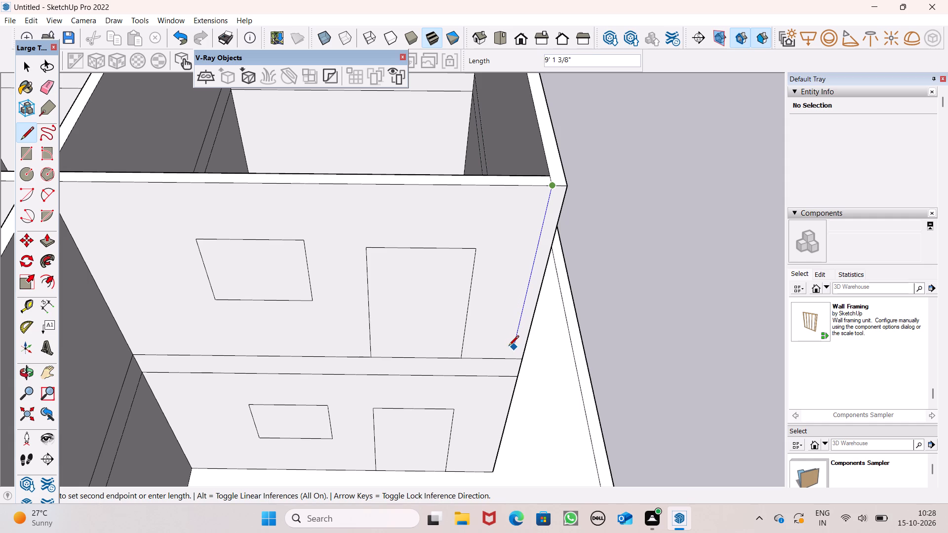
click(508, 358)
scroll(601, 187, down, 5)
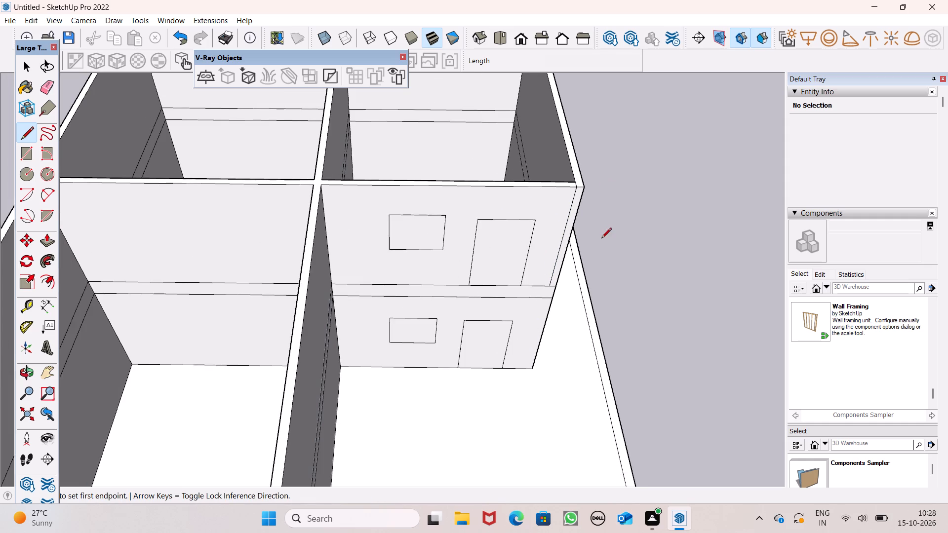
Push/Pull the rear right room's front band out 22' 11 15/16" to form a slab flush with the front room's face.
key(space)
scroll(634, 236, down, 3)
middle_drag(632, 269, 629, 178)
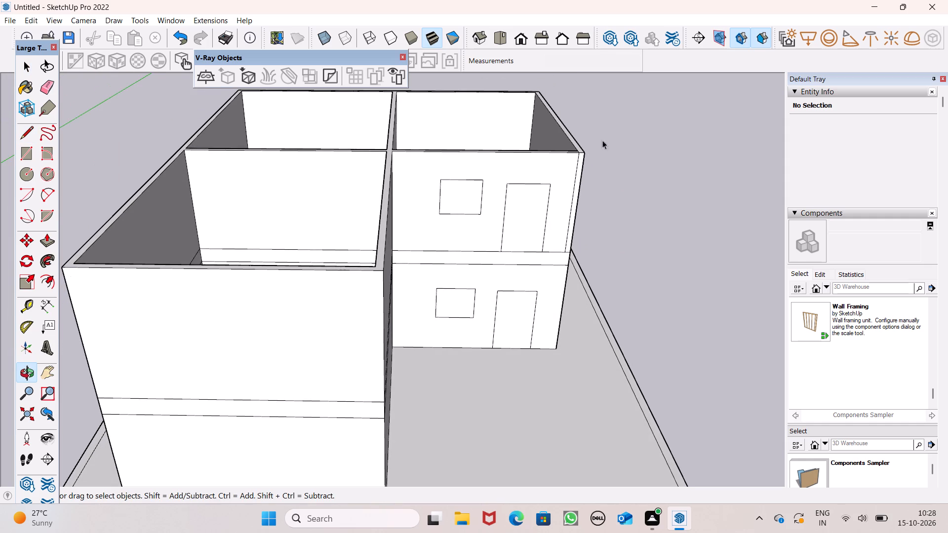
scroll(584, 154, down, 2)
middle_drag(579, 246, 589, 220)
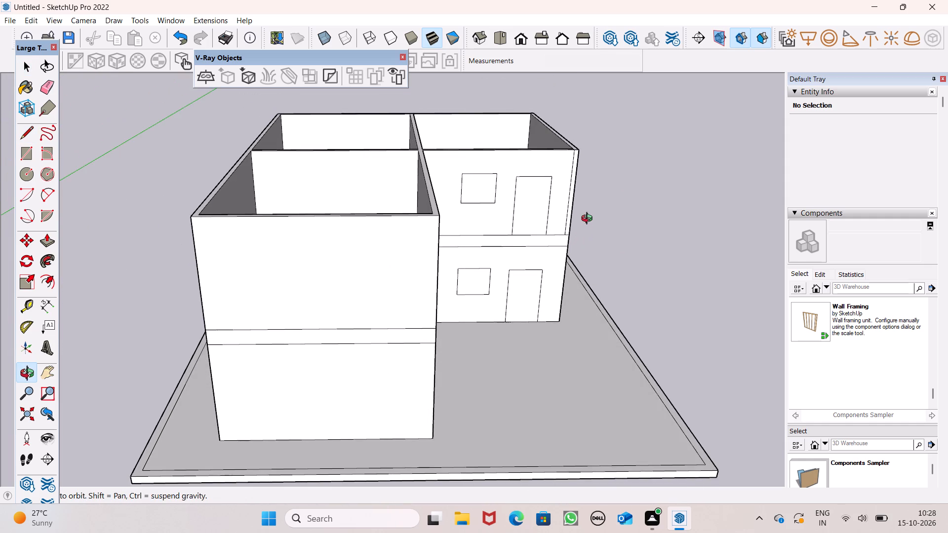
middle_drag(589, 220, 584, 209)
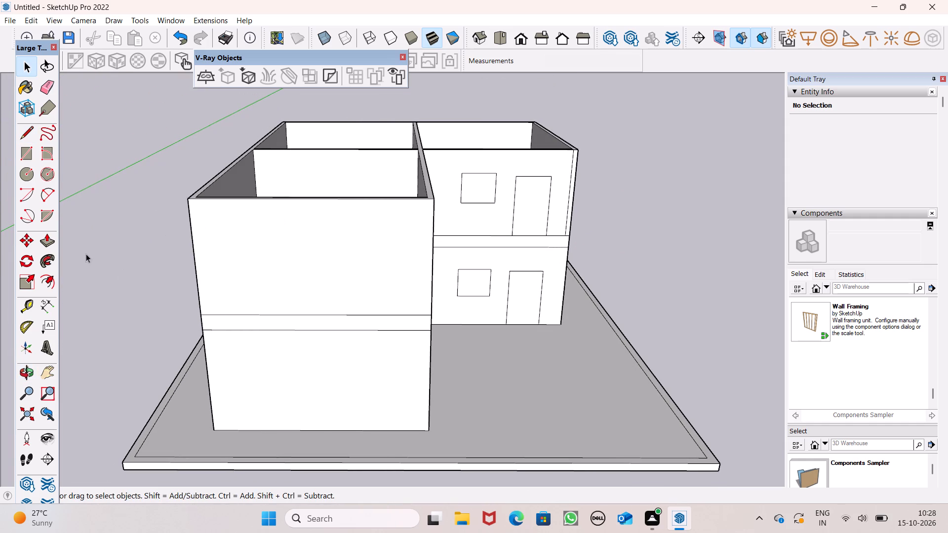
click(41, 243)
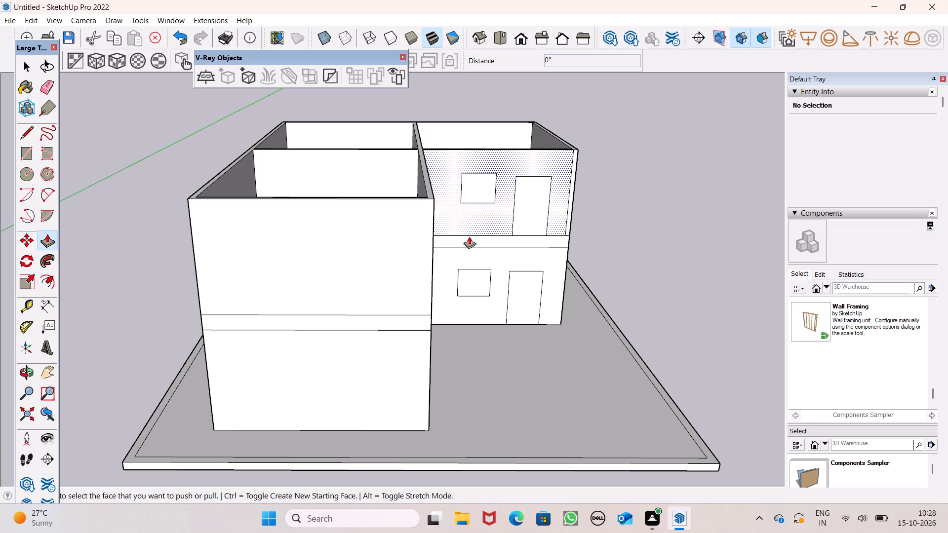
drag(471, 239, 430, 321)
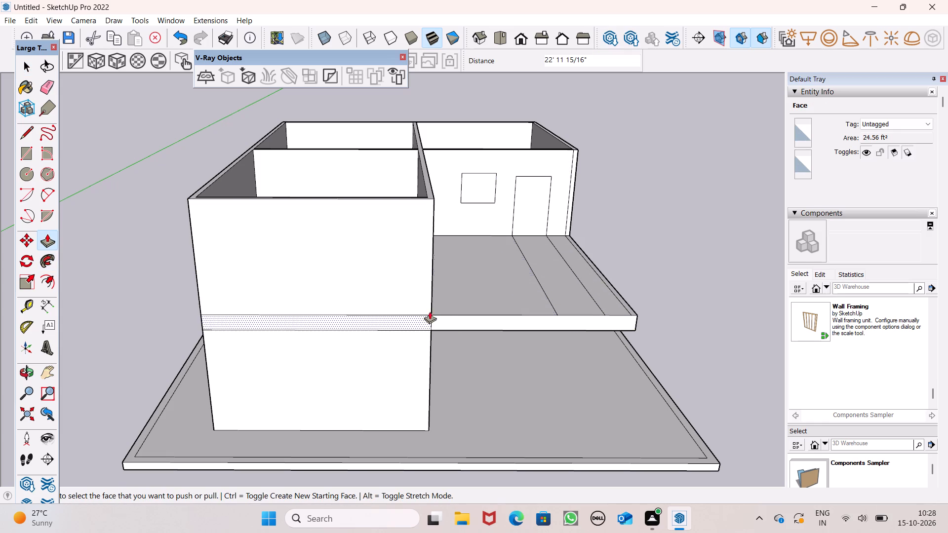
Erase the two stray lines running across the top of the projecting slab from the upper door's base.
click(39, 86)
scroll(535, 286, up, 4)
drag(551, 283, 549, 289)
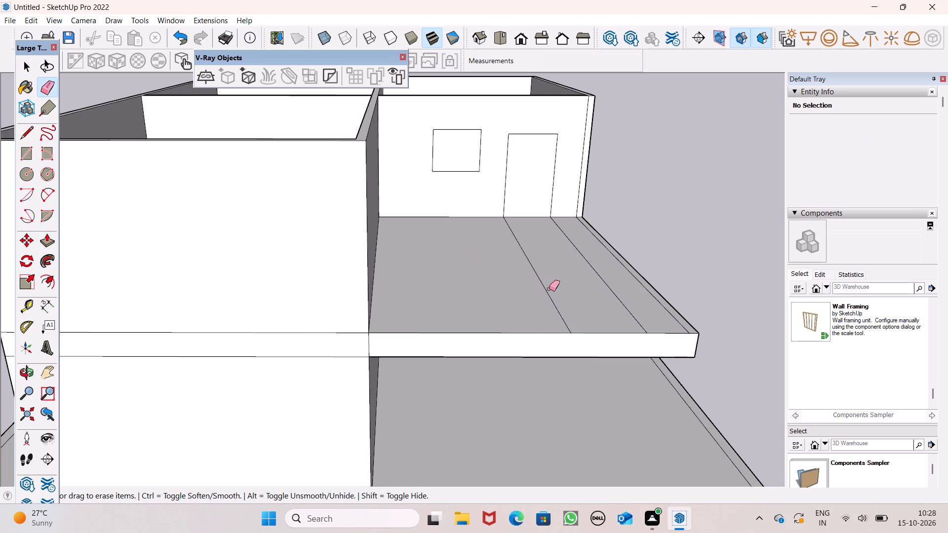
drag(549, 289, 546, 292)
click(600, 280)
click(603, 280)
scroll(533, 303, down, 5)
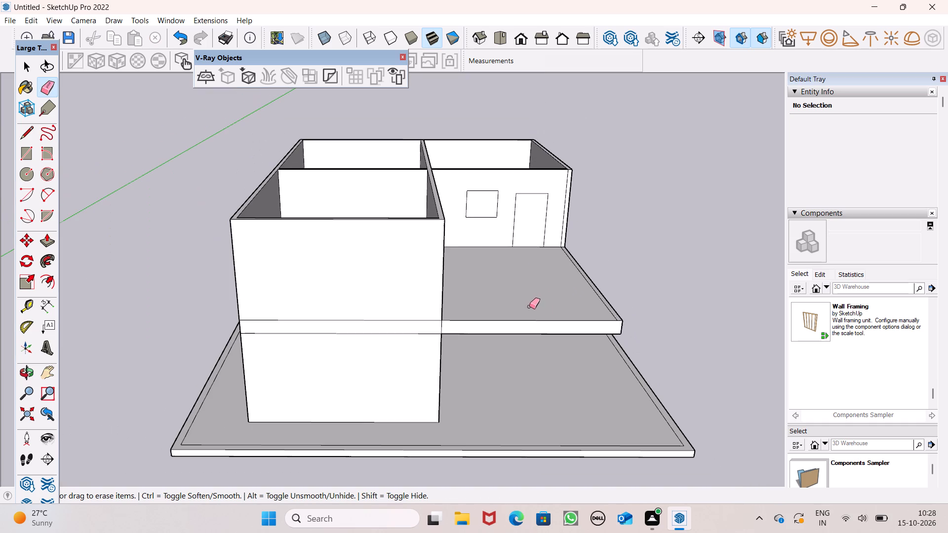
scroll(529, 306, down, 1)
Examine the projecting slab and the upper-storey walls around it from several sides.
scroll(593, 211, up, 1)
scroll(640, 248, up, 1)
middle_drag(640, 248, 605, 179)
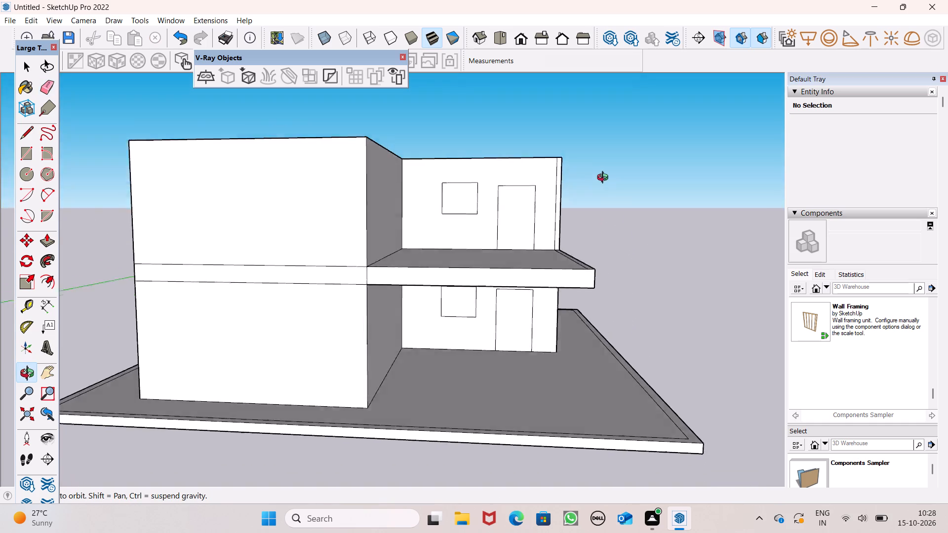
middle_drag(605, 179, 600, 227)
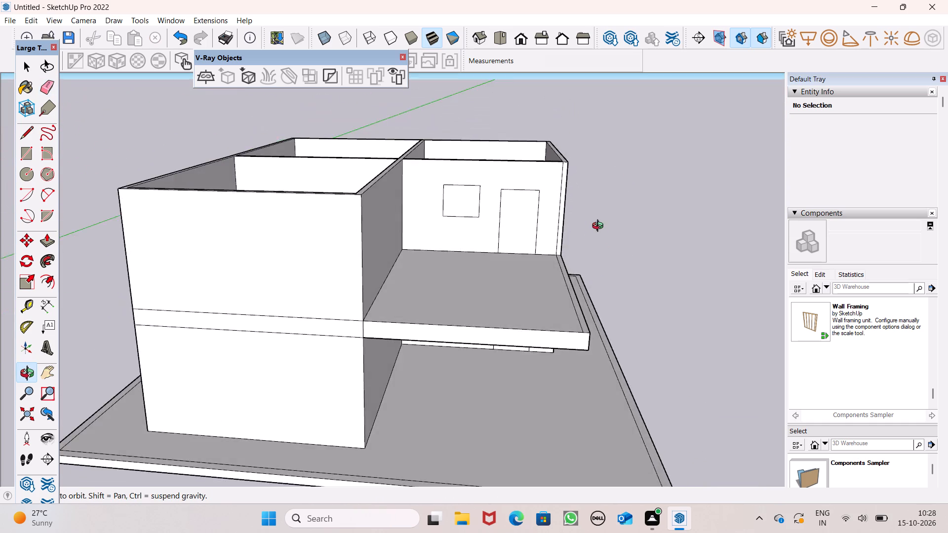
middle_drag(600, 227, 579, 227)
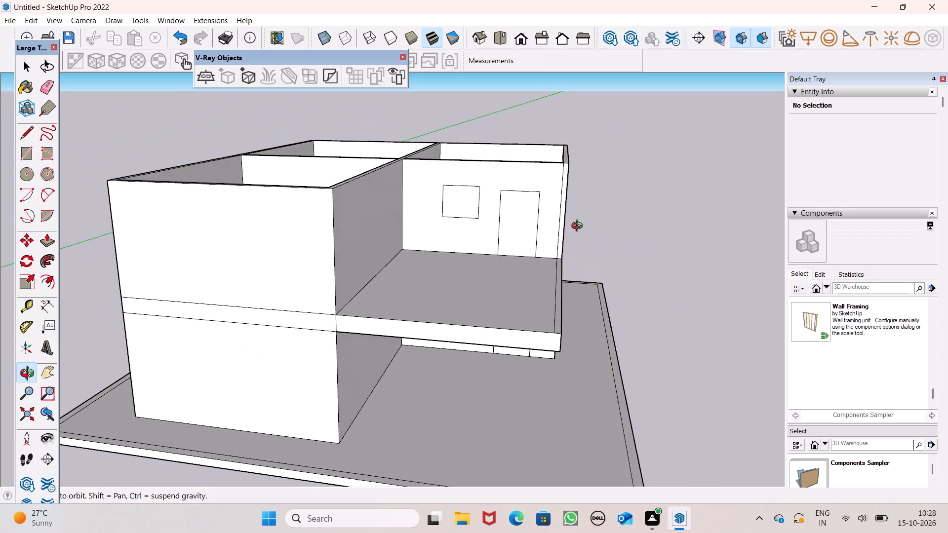
middle_drag(579, 227, 580, 224)
key(v)
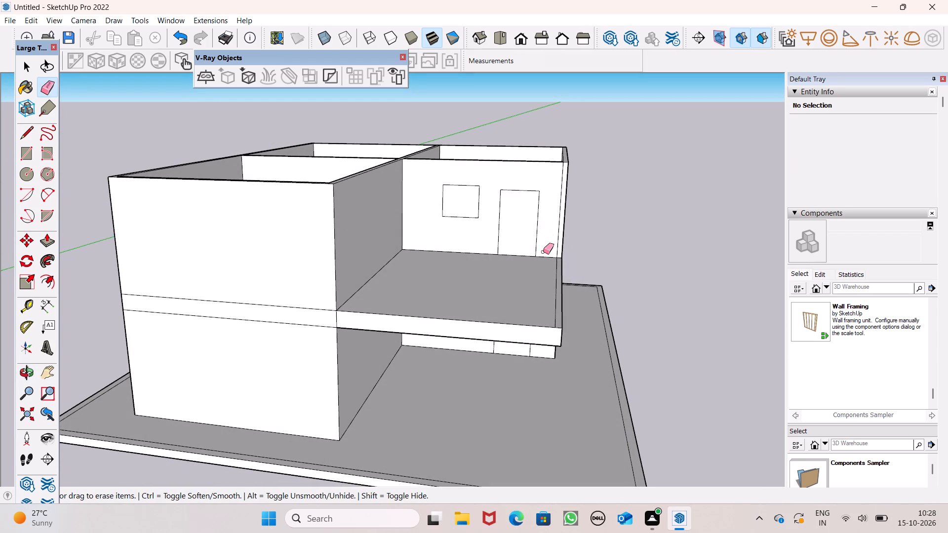
key(space)
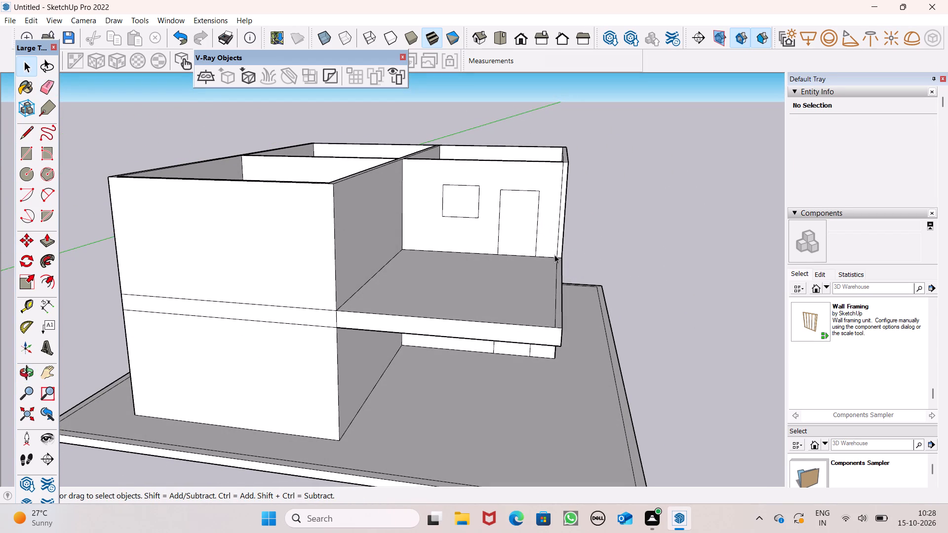
middle_drag(497, 268, 256, 383)
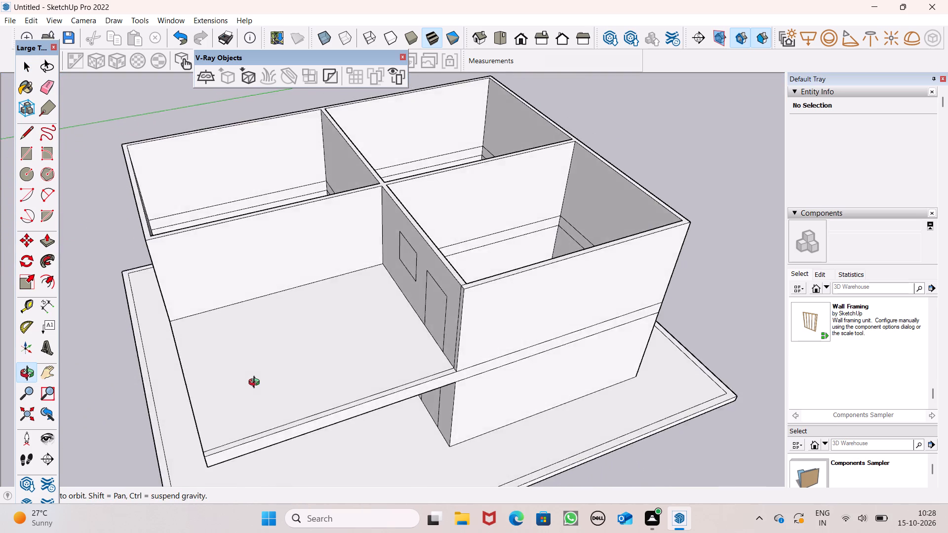
middle_drag(256, 383, 384, 293)
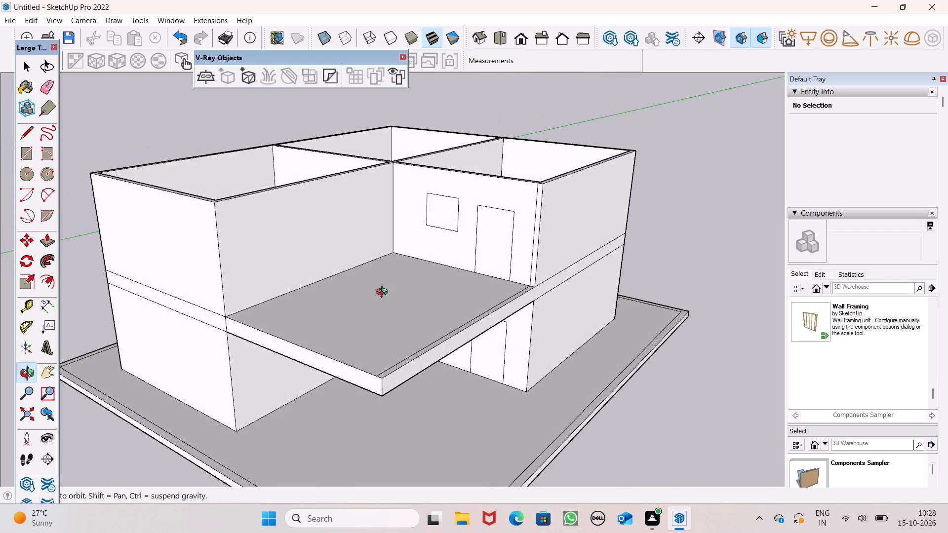
middle_drag(384, 293, 477, 256)
scroll(517, 219, down, 1)
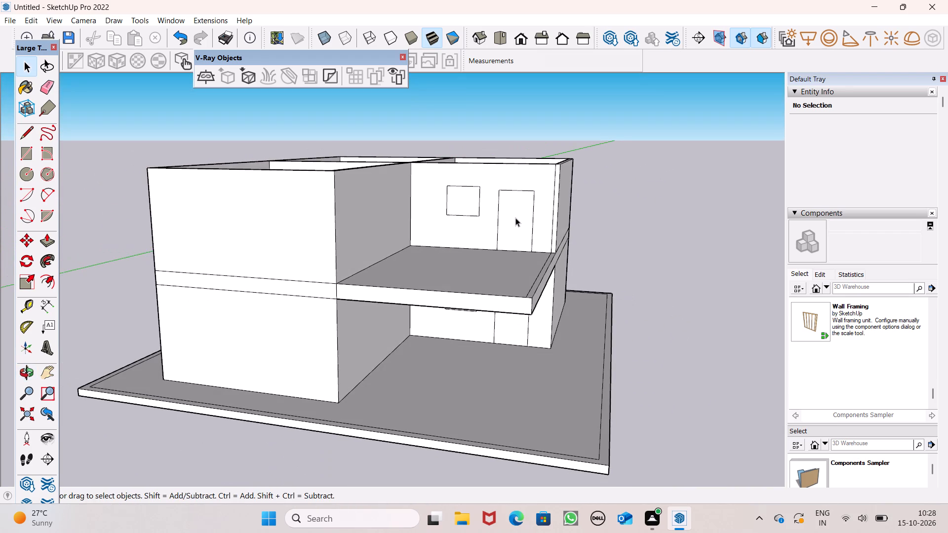
Push/Pull the 6" strip at the end of the upper rear wall out 22' 11 15/16" to the slab's front edge as a side wall.
middle_drag(526, 256, 546, 323)
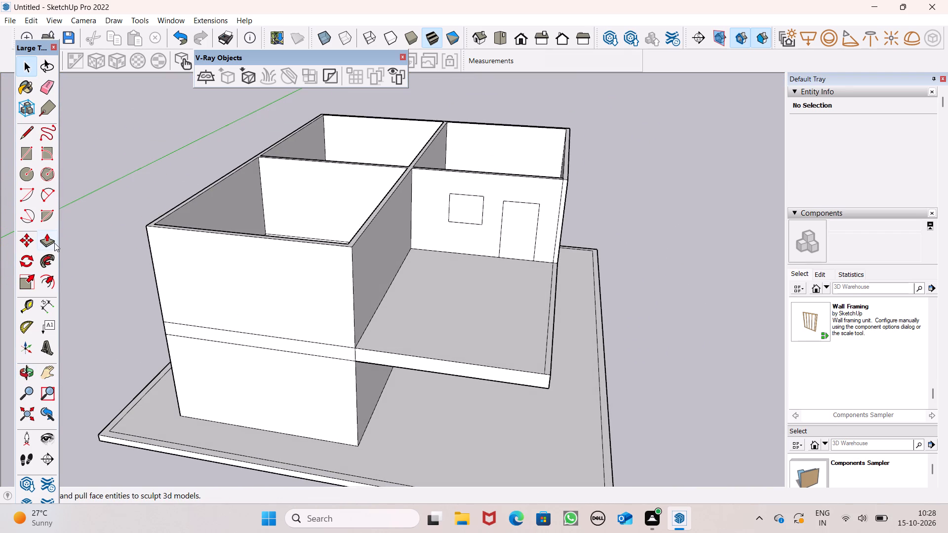
click(54, 243)
middle_drag(330, 263, 370, 281)
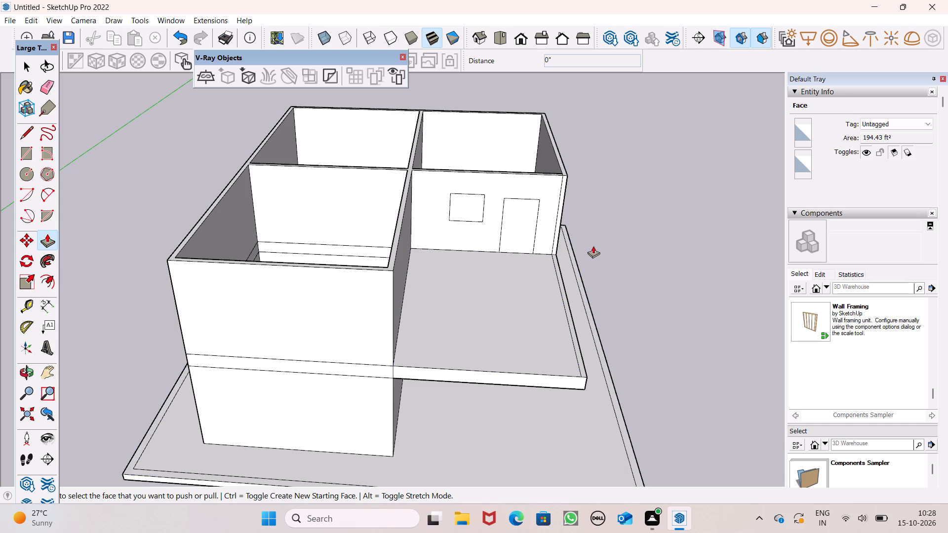
scroll(598, 246, up, 1)
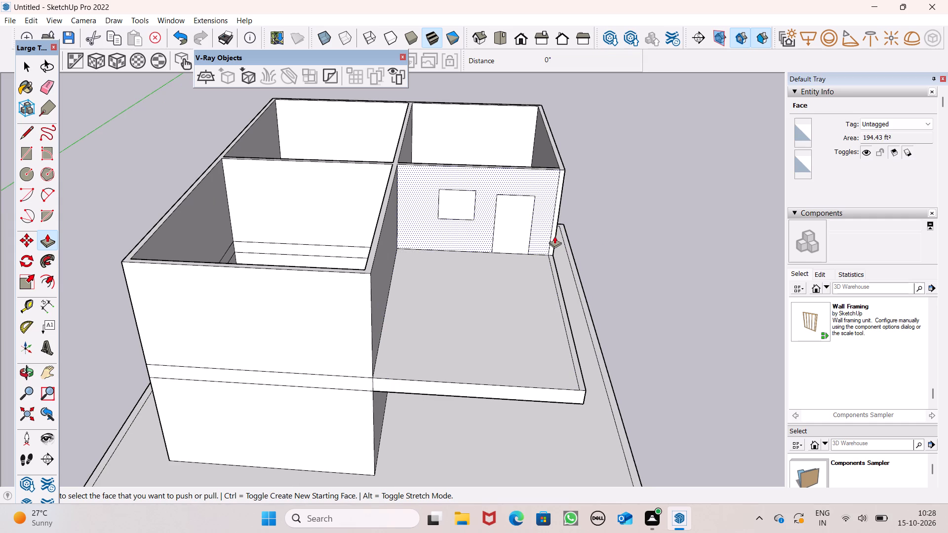
drag(554, 236, 573, 329)
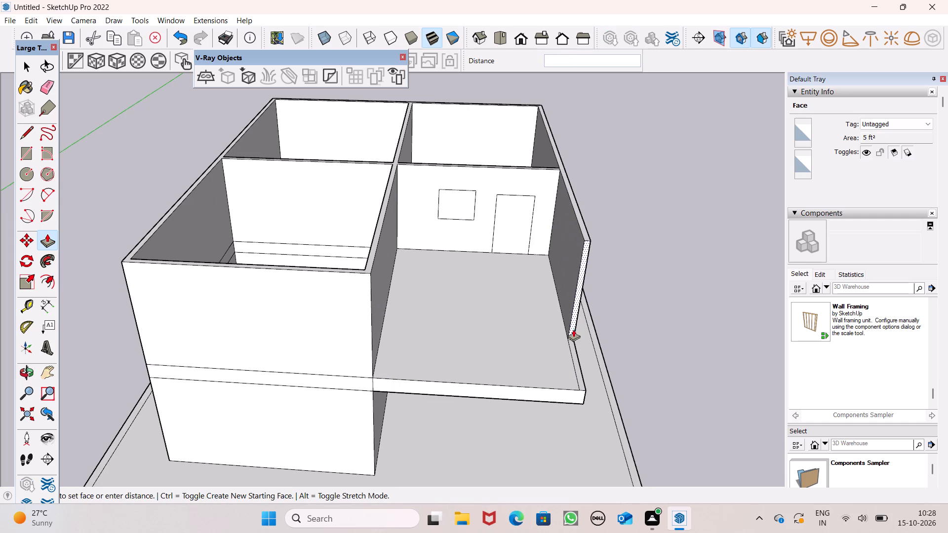
drag(573, 329, 572, 370)
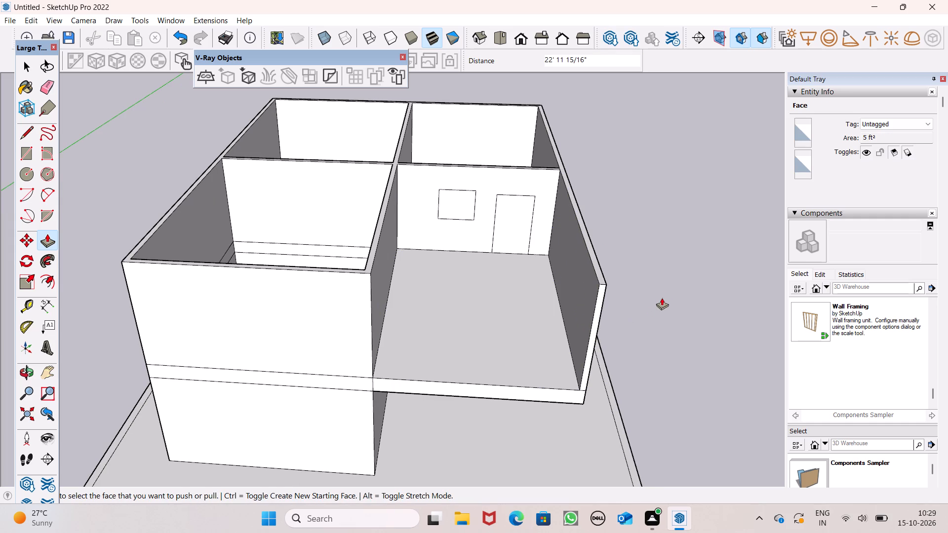
Cut a window opening about 6' 7" by 5' 10" through the 6" thick extended side wall, near its front end.
middle_drag(661, 276, 525, 301)
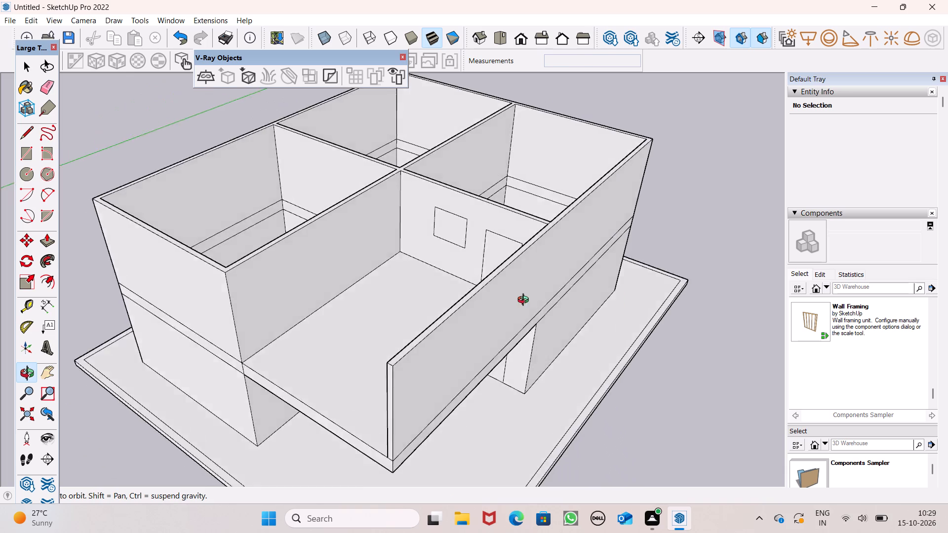
middle_drag(525, 301, 358, 276)
middle_drag(358, 276, 352, 265)
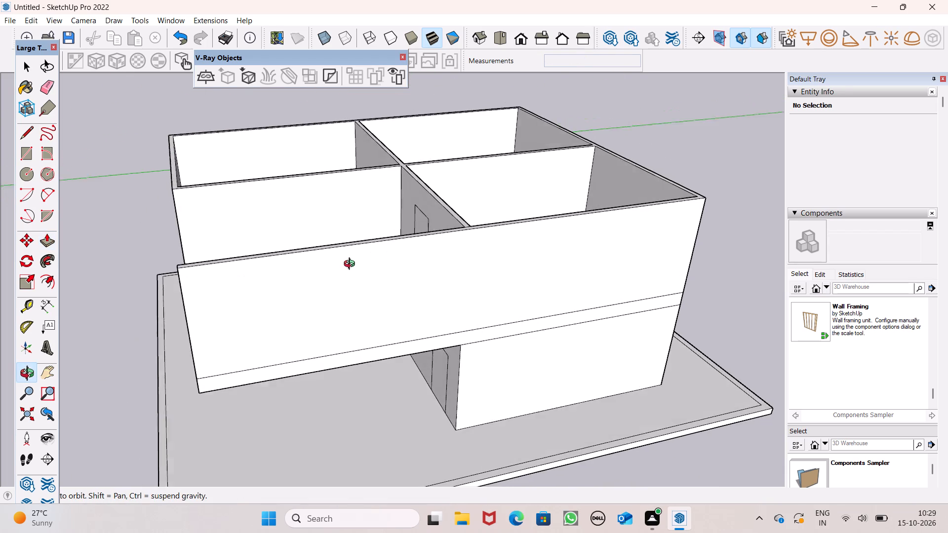
middle_drag(352, 265, 340, 224)
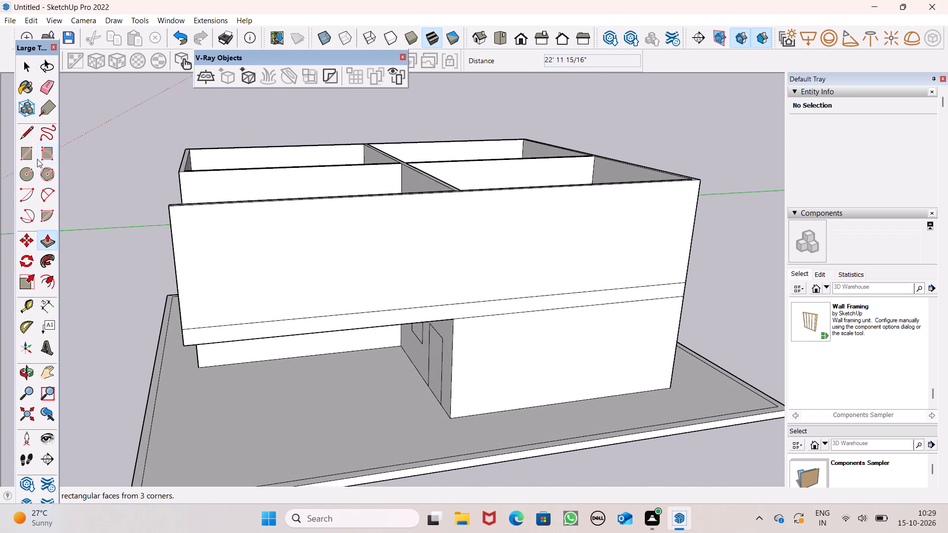
click(28, 155)
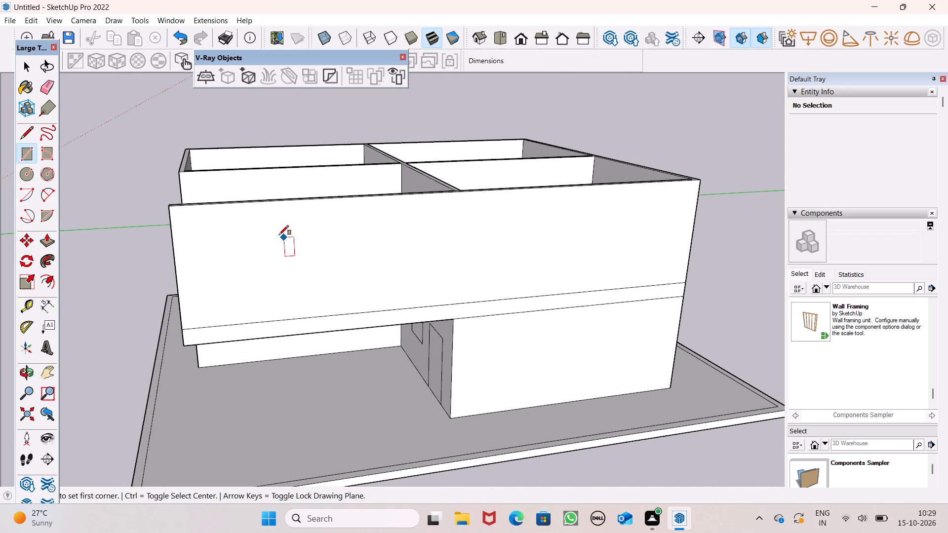
scroll(271, 235, up, 2)
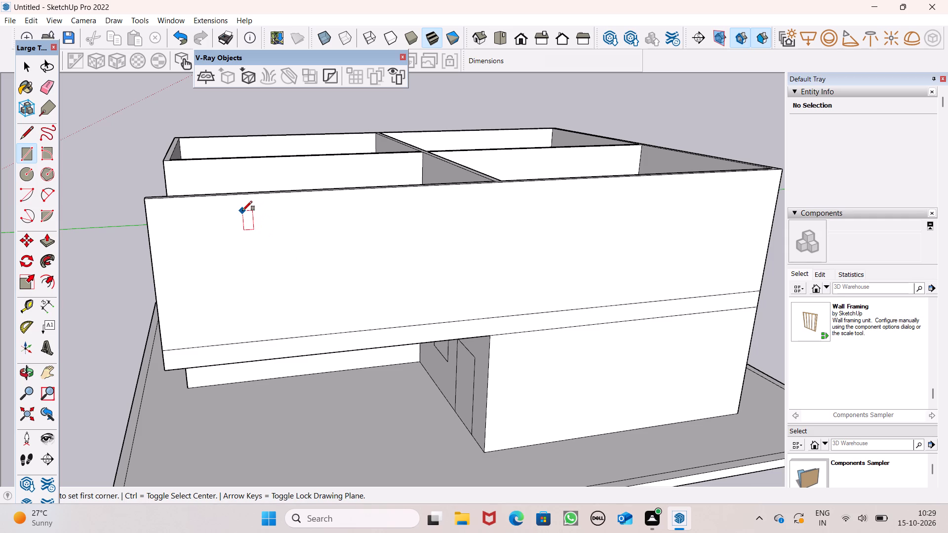
drag(242, 211, 246, 218)
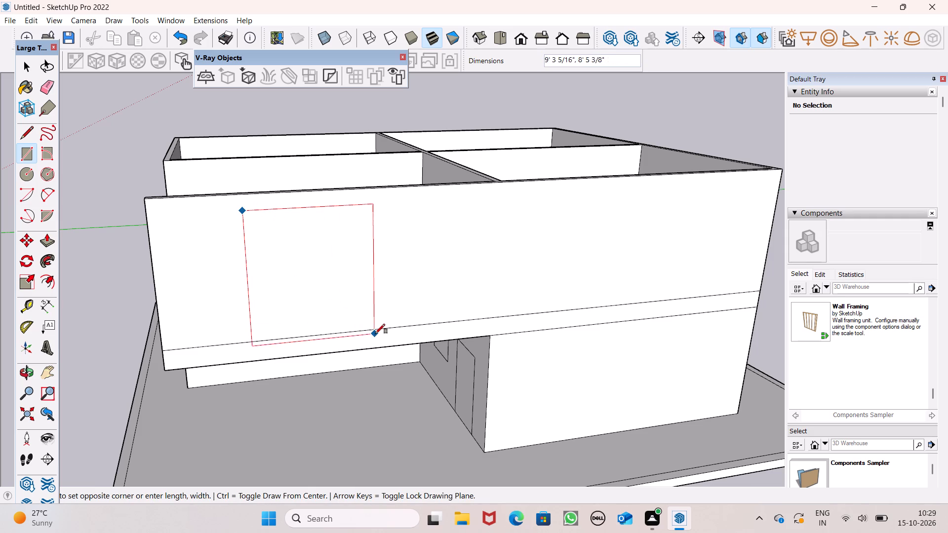
click(337, 301)
click(49, 244)
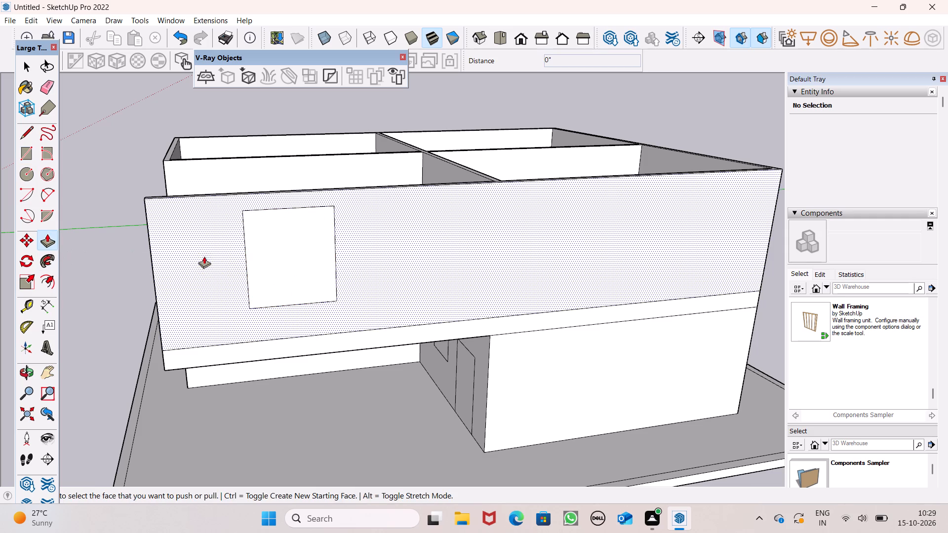
drag(287, 289, 307, 263)
Examine the new side-wall opening and the upper storey from outside, inside and above.
scroll(445, 321, down, 5)
middle_drag(389, 354, 691, 361)
middle_drag(439, 352, 613, 308)
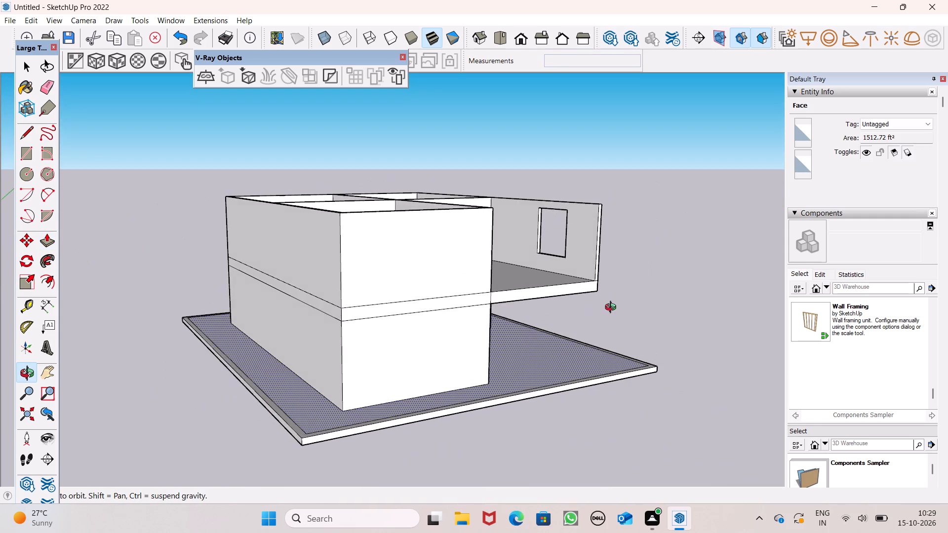
middle_drag(613, 308, 249, 308)
scroll(249, 306, up, 1)
scroll(388, 251, up, 4)
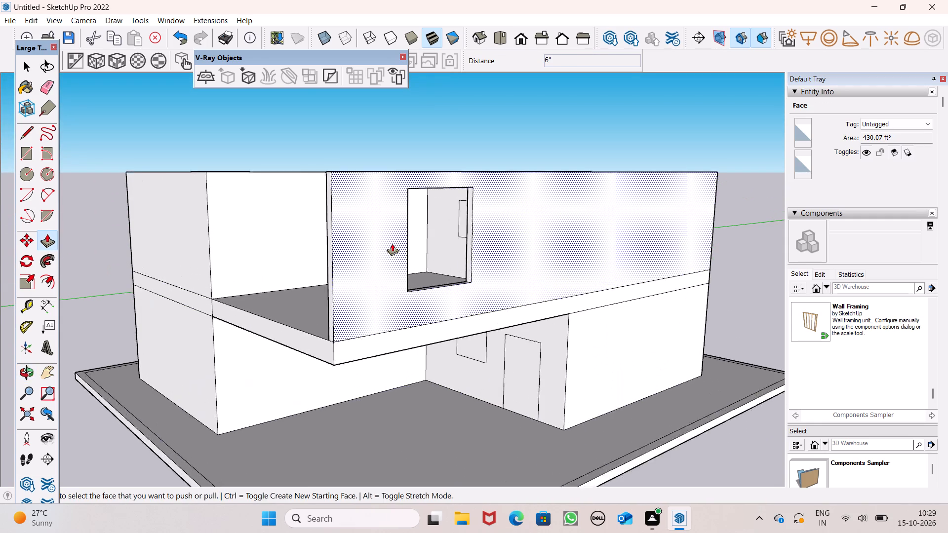
scroll(392, 243, up, 2)
middle_drag(473, 211, 642, 268)
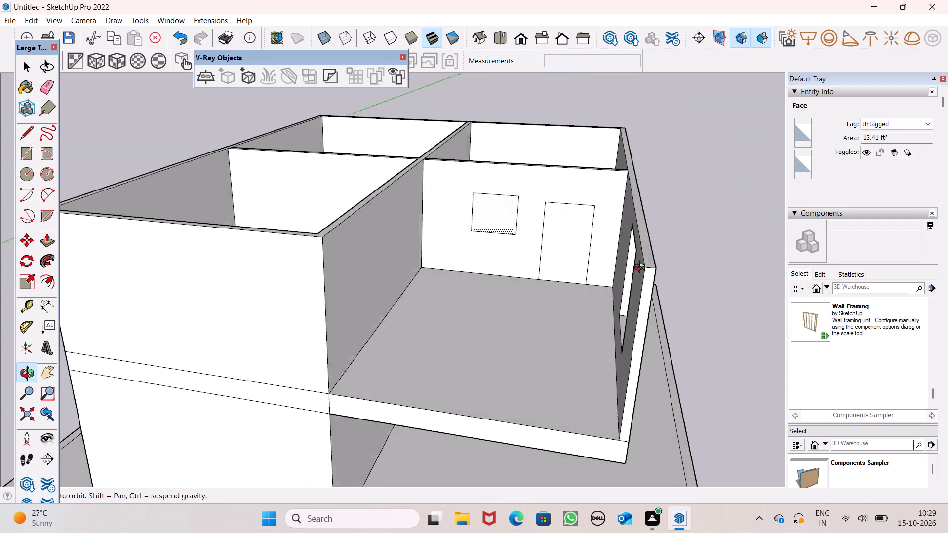
middle_drag(642, 268, 656, 274)
key(space)
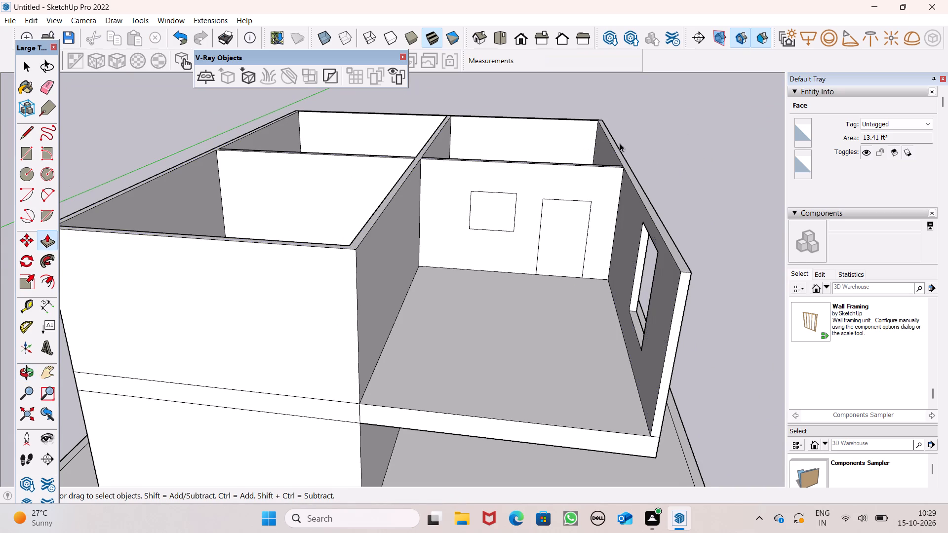
scroll(627, 177, down, 6)
middle_drag(529, 271, 639, 304)
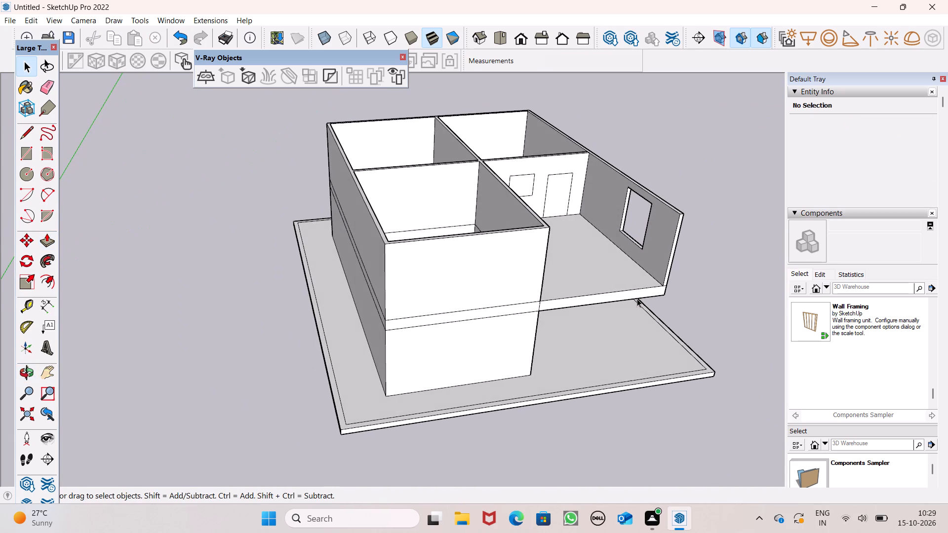
scroll(602, 241, down, 1)
middle_drag(641, 305, 597, 328)
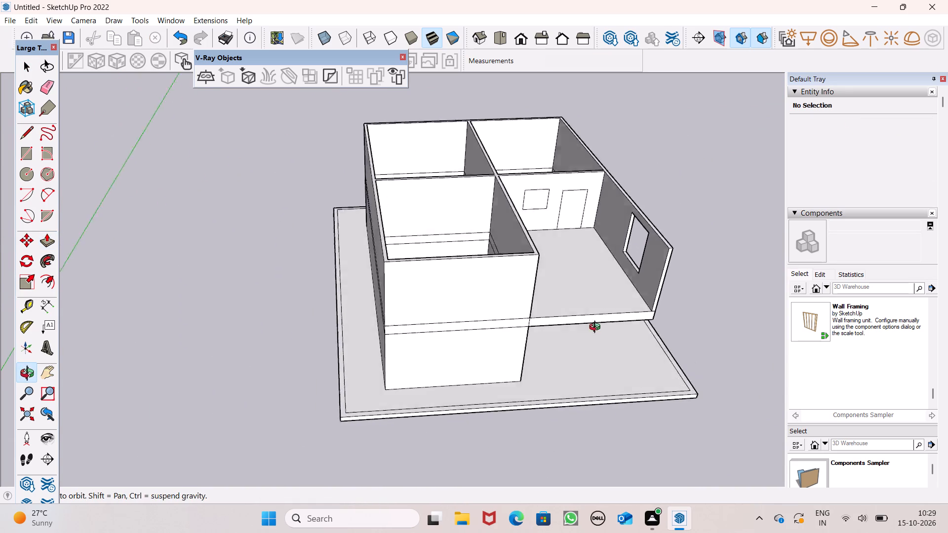
middle_drag(597, 328, 562, 334)
scroll(476, 245, up, 2)
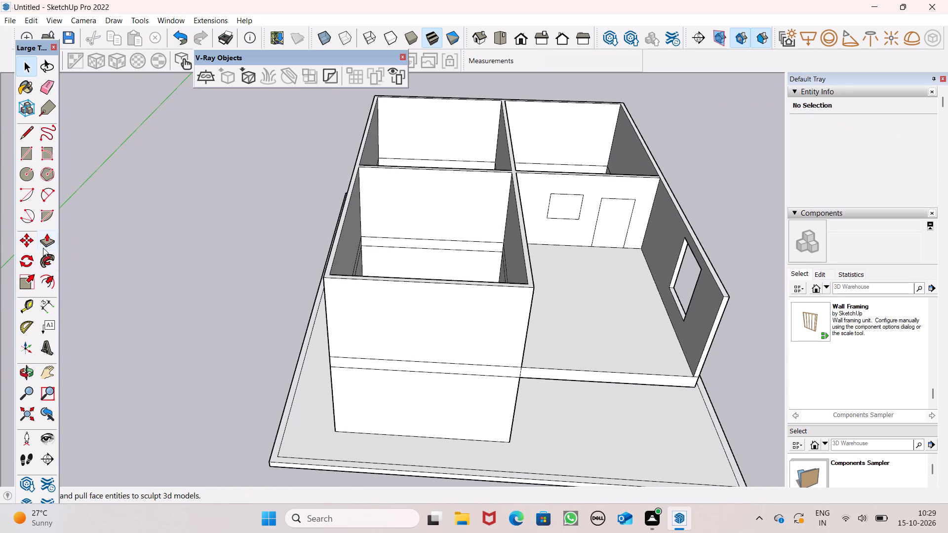
Push/Pull the top face of the upper-storey walls up 1' 5" to form a slab-level band.
click(45, 244)
scroll(401, 253, up, 3)
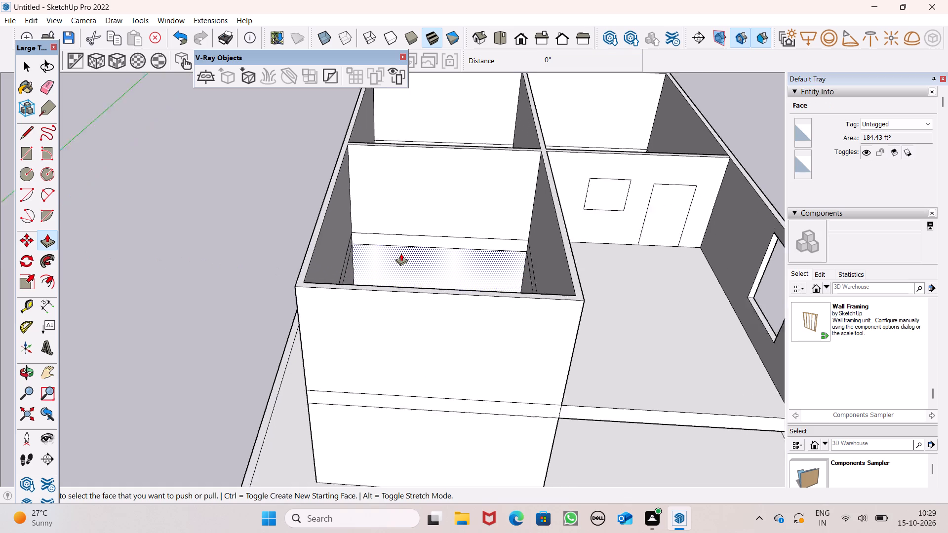
scroll(401, 253, up, 2)
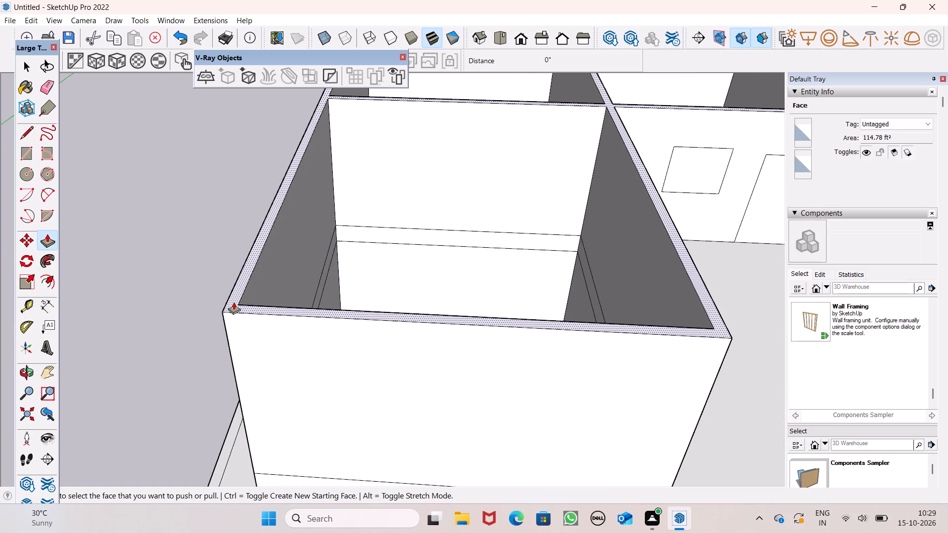
drag(234, 302, 235, 258)
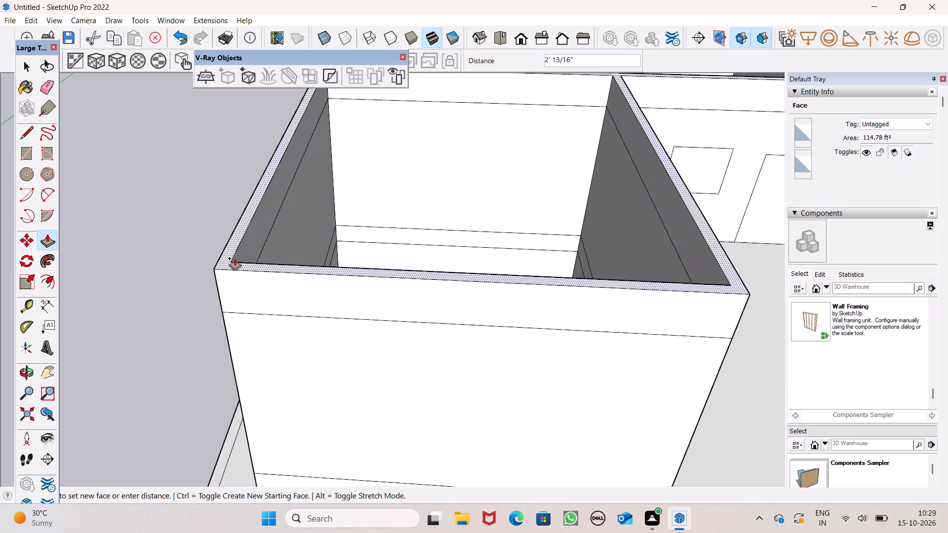
drag(235, 258, 237, 254)
key(1)
text('5)
drag(237, 254, 237, 254)
key(shift+quotedbl)
key(Return)
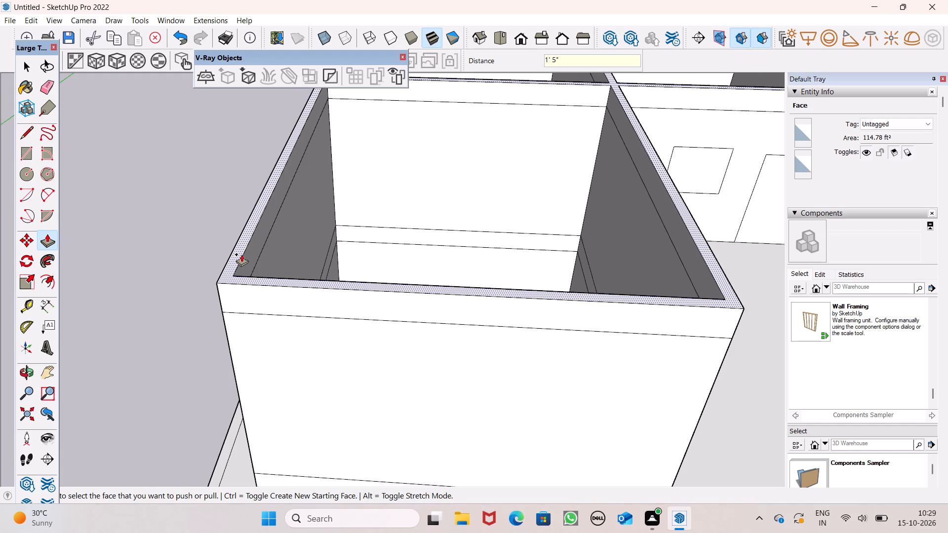
scroll(266, 272, down, 4)
key(space)
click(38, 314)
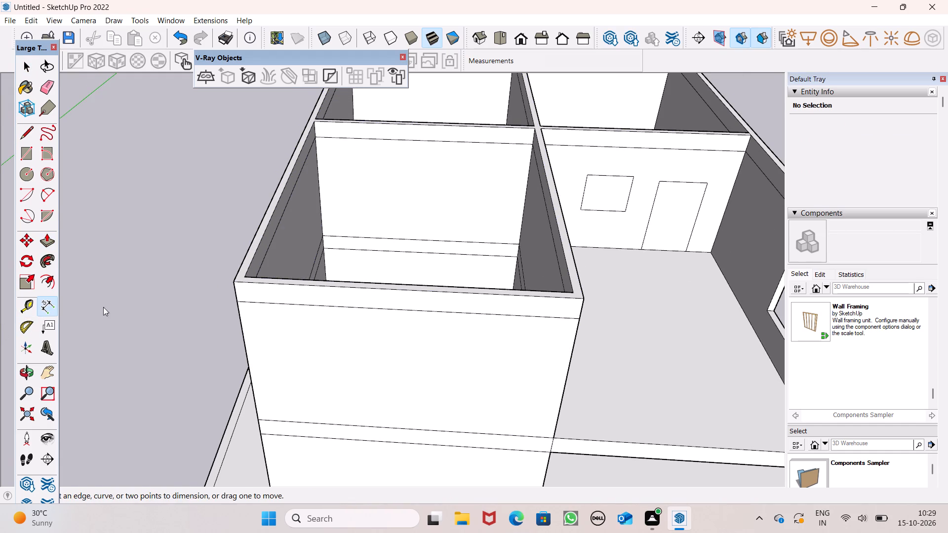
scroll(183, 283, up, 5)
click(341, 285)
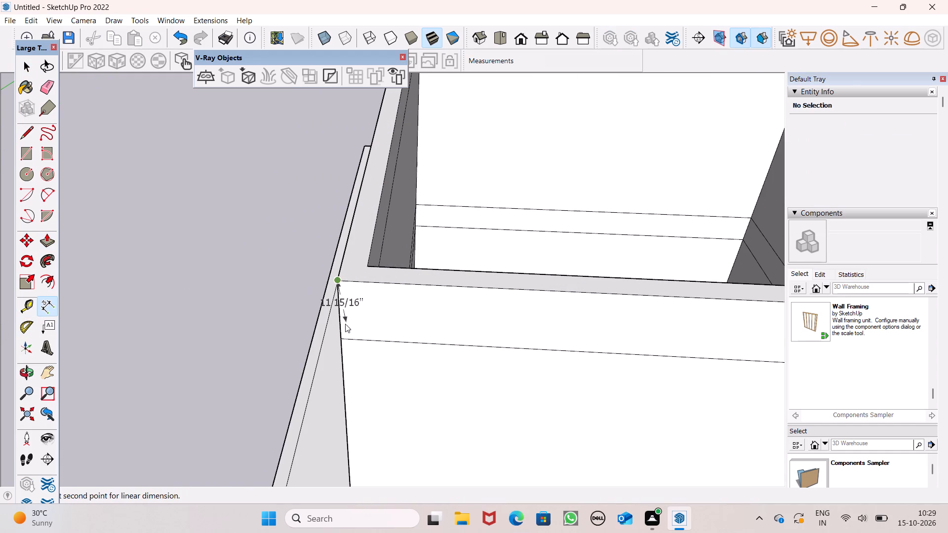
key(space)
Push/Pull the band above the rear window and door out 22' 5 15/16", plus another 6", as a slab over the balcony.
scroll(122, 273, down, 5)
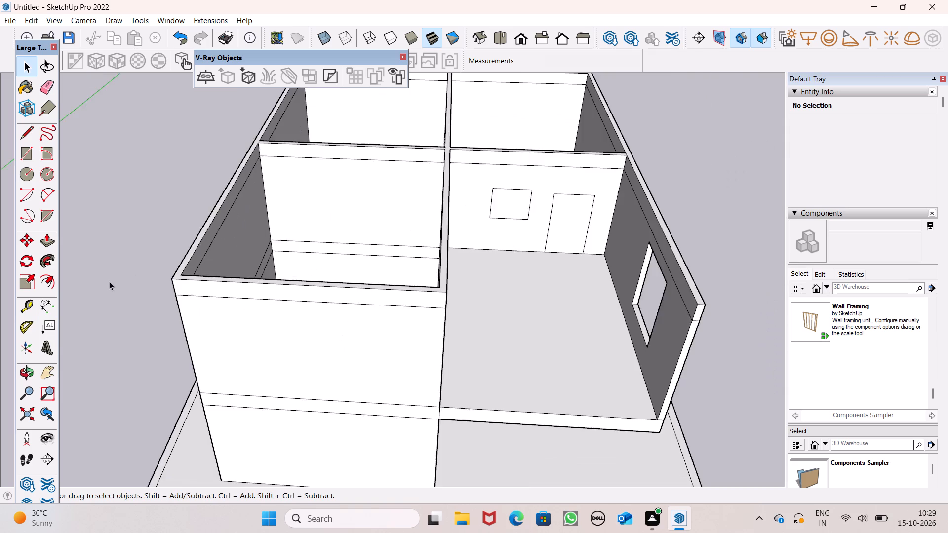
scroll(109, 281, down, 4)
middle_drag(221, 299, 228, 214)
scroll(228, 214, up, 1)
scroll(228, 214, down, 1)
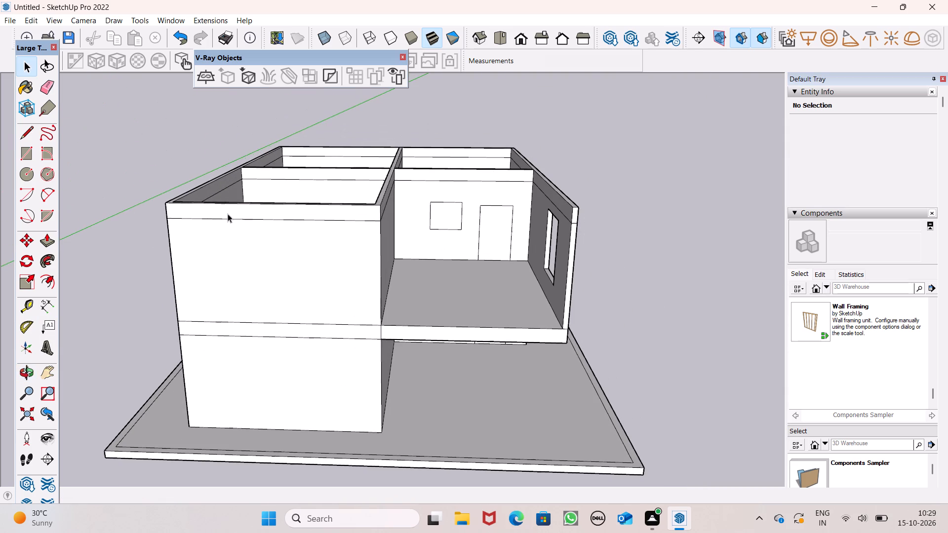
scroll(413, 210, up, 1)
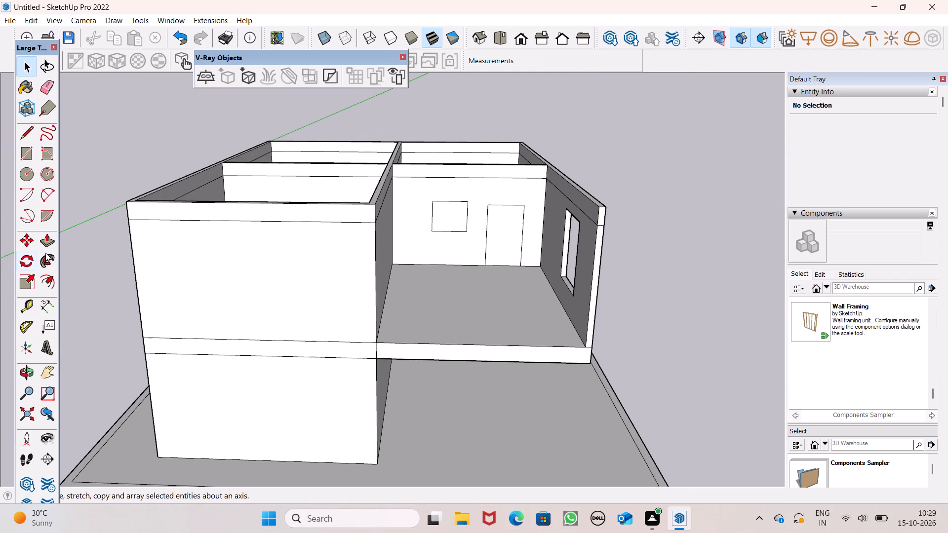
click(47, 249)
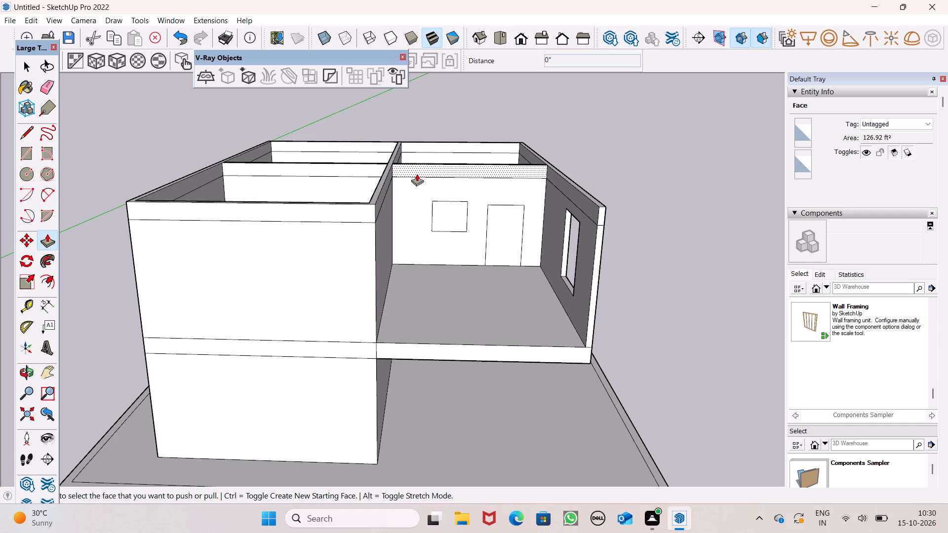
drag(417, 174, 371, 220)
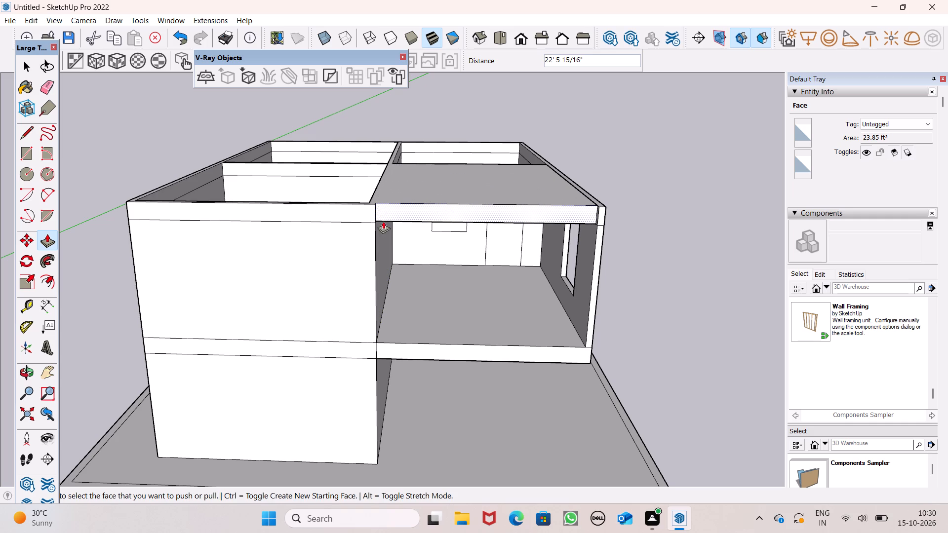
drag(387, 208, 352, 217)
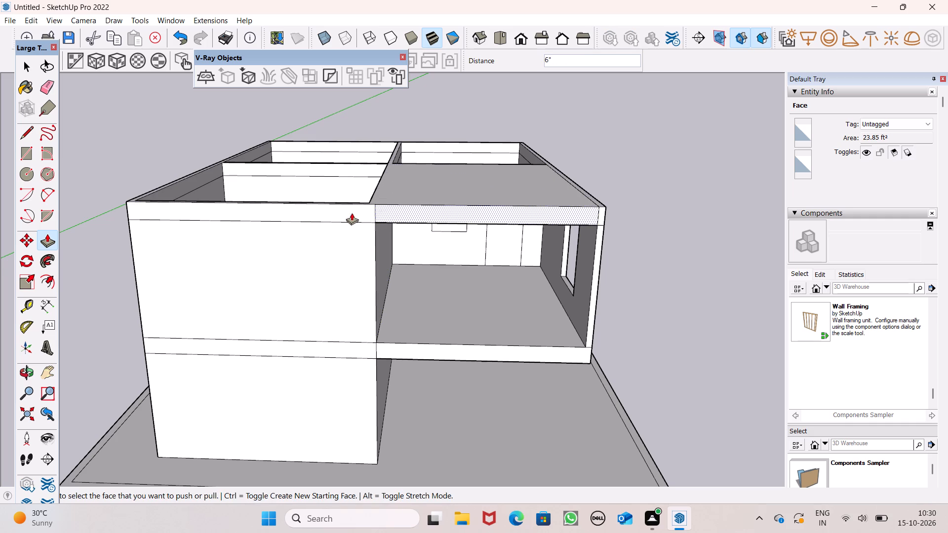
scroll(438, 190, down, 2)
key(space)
Examine the slab over the balcony and the surrounding walls from above and from the front.
scroll(240, 199, down, 1)
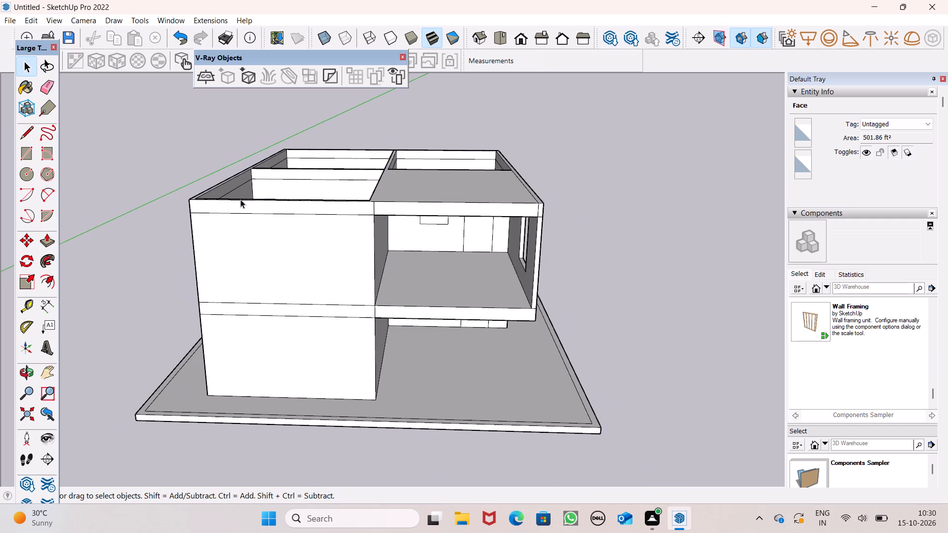
scroll(240, 197, down, 2)
middle_drag(282, 184, 273, 283)
middle_click(273, 283)
middle_drag(261, 302, 260, 304)
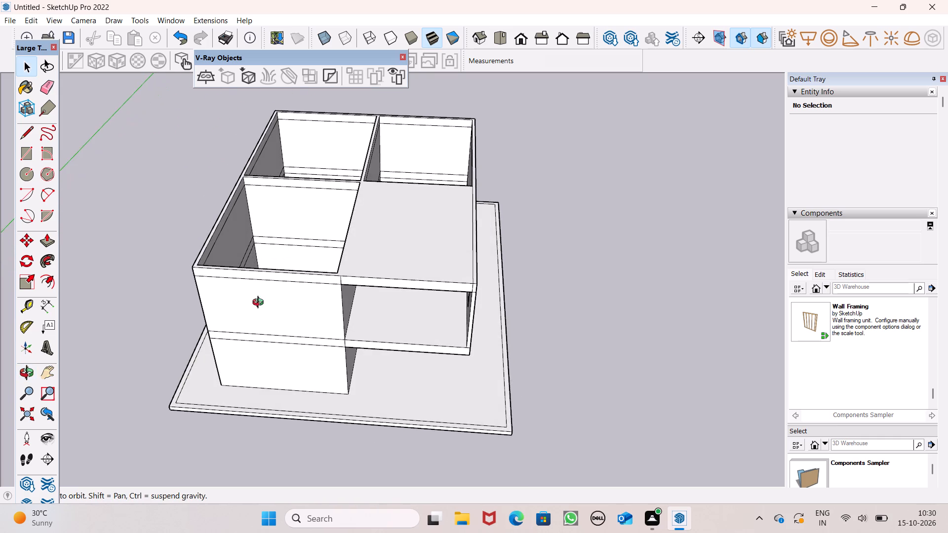
middle_drag(260, 304, 226, 315)
middle_drag(227, 319, 233, 330)
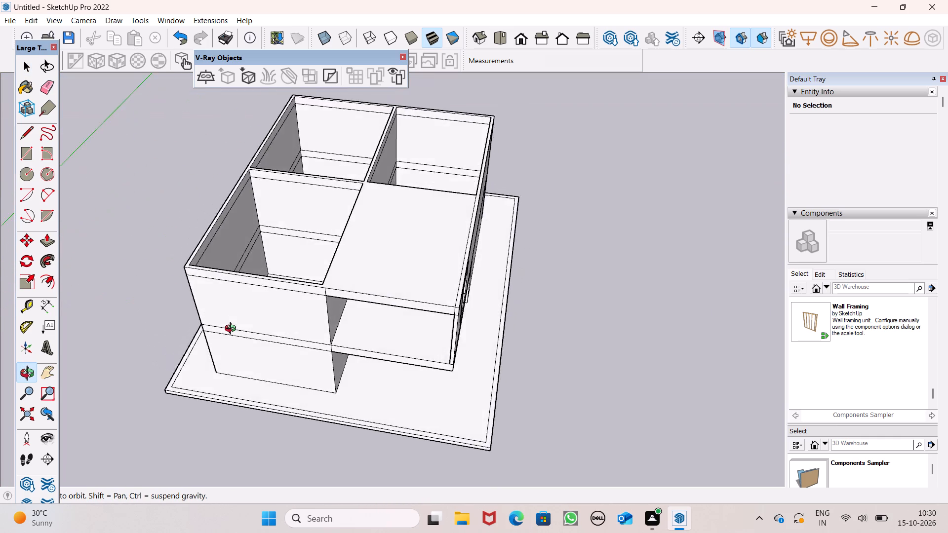
middle_drag(233, 330, 268, 337)
scroll(294, 222, up, 1)
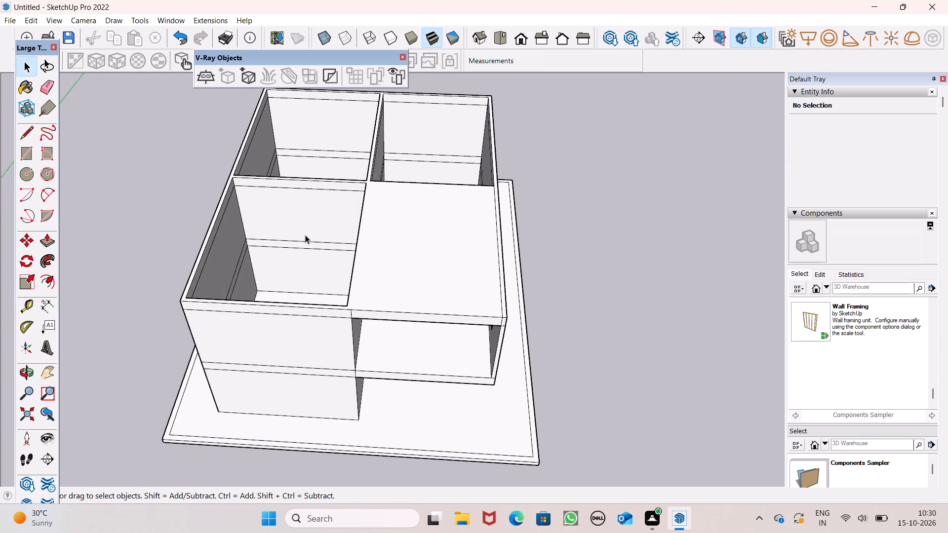
scroll(350, 230, down, 1)
scroll(363, 246, up, 1)
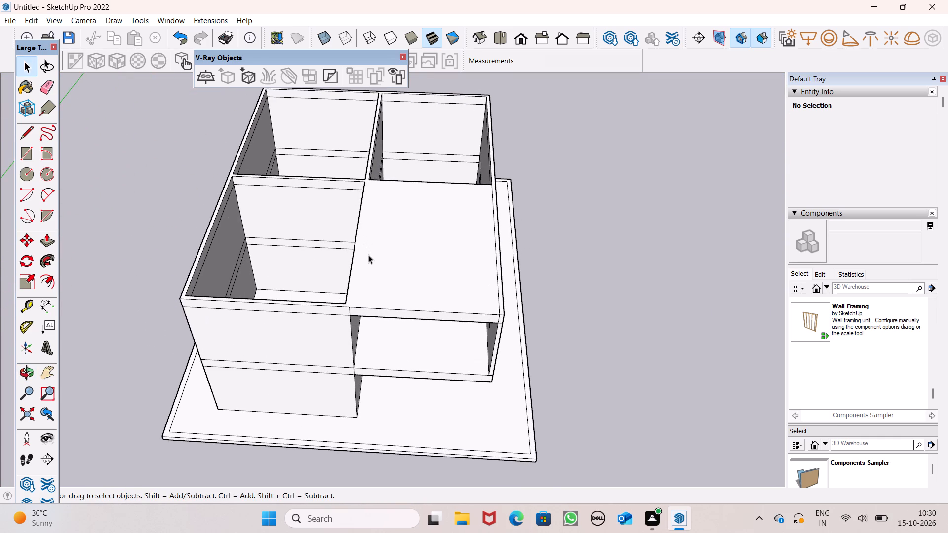
scroll(368, 255, up, 1)
middle_drag(390, 325, 393, 198)
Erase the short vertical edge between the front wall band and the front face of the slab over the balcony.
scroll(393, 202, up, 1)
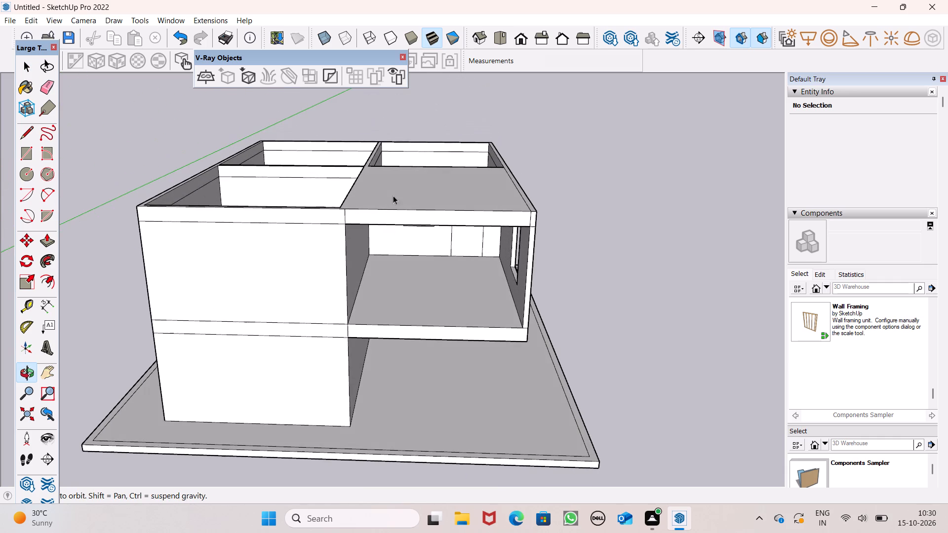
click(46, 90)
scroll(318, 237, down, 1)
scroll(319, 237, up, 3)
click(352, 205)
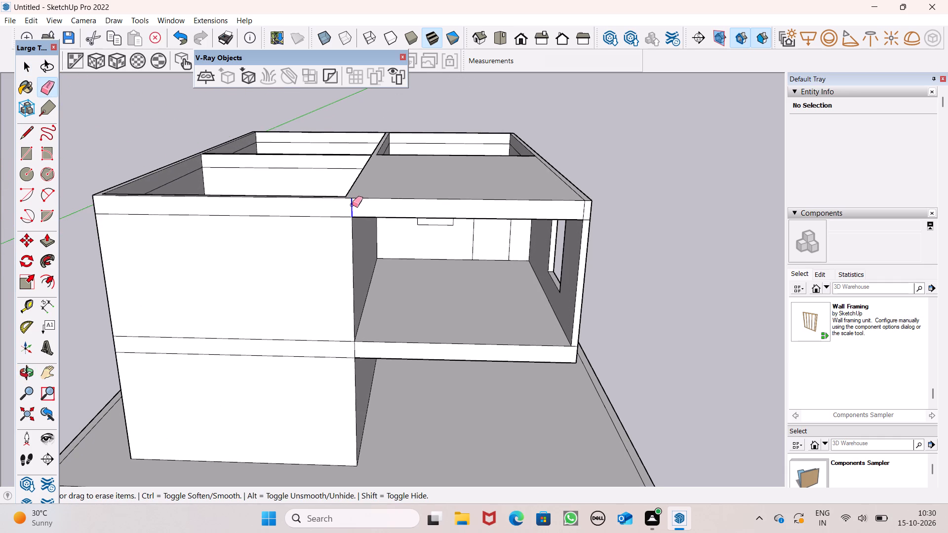
Examine the front of the building and the joined band over the balcony.
scroll(344, 191, down, 1)
scroll(329, 218, up, 2)
scroll(325, 228, down, 2)
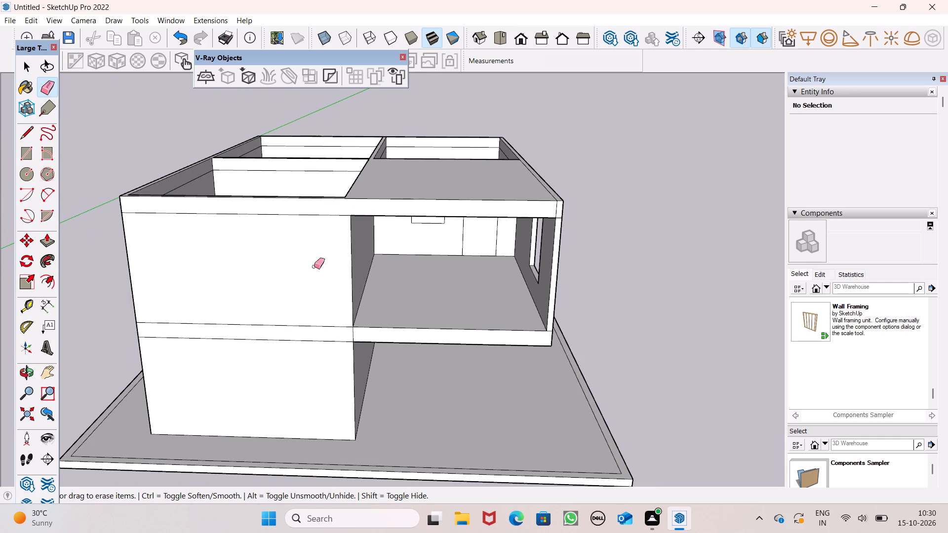
middle_drag(303, 292, 313, 264)
middle_drag(313, 264, 314, 273)
middle_click(314, 273)
scroll(316, 272, down, 3)
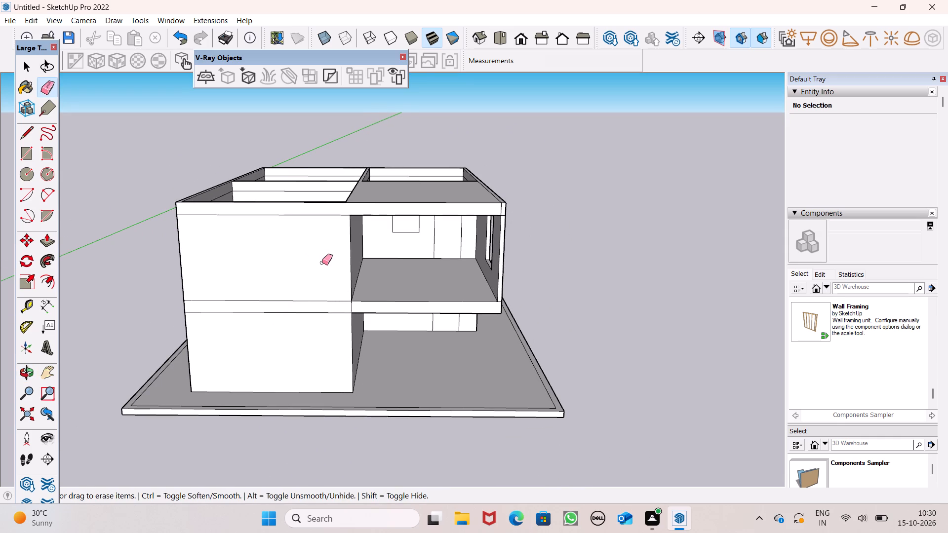
key(space)
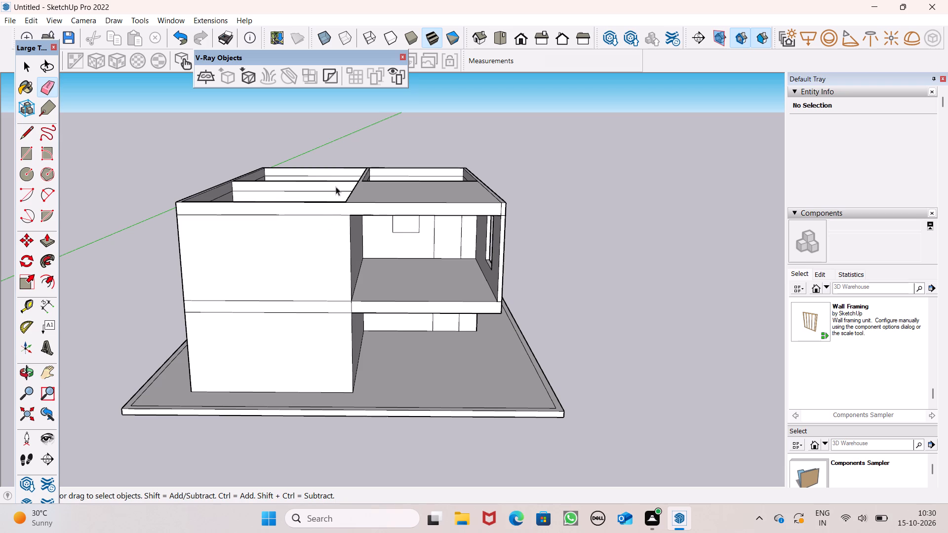
scroll(336, 179, down, 2)
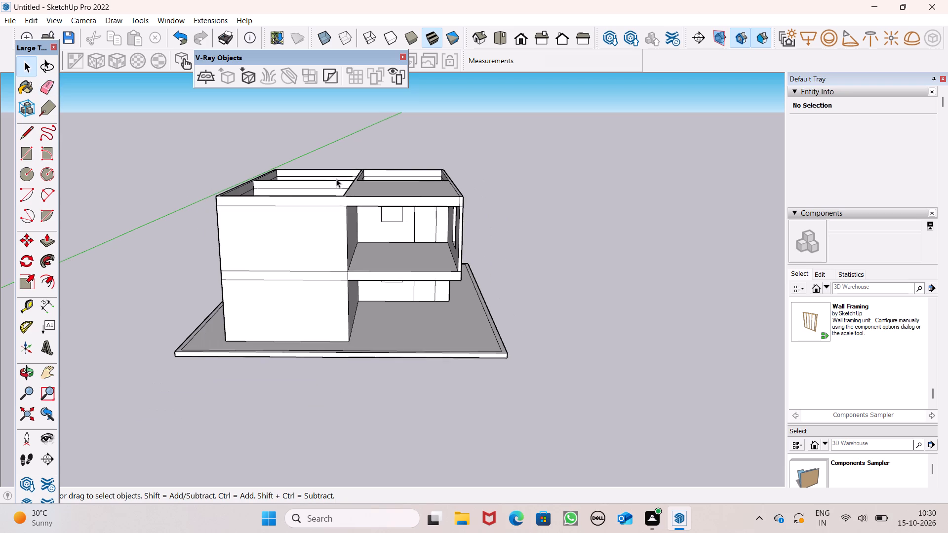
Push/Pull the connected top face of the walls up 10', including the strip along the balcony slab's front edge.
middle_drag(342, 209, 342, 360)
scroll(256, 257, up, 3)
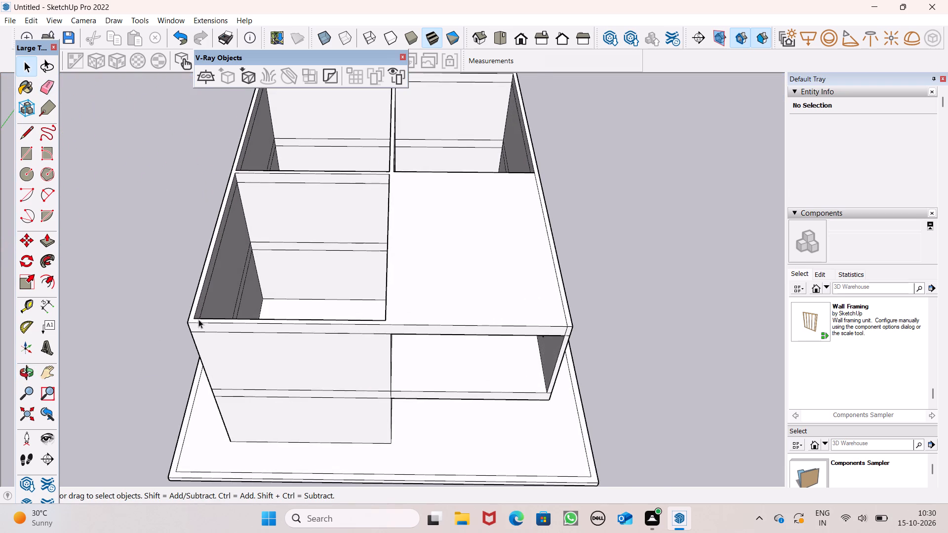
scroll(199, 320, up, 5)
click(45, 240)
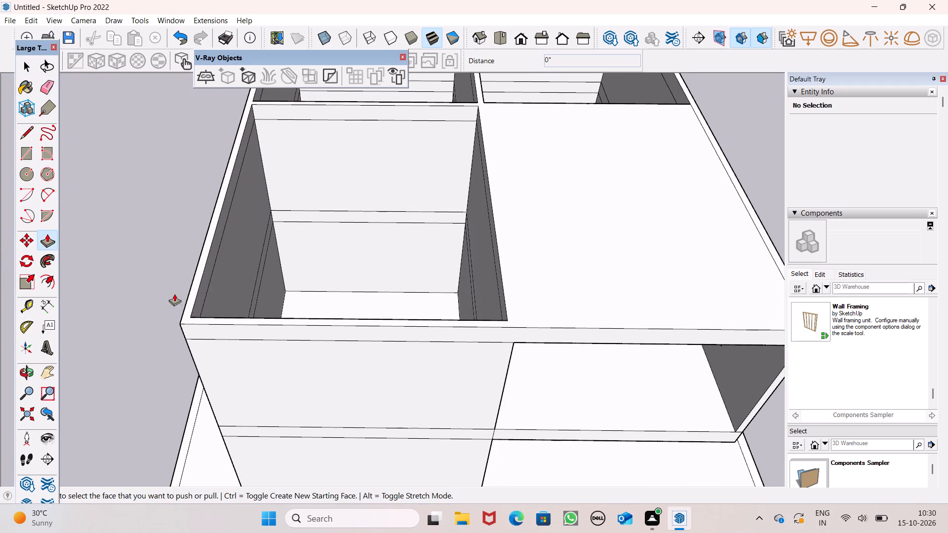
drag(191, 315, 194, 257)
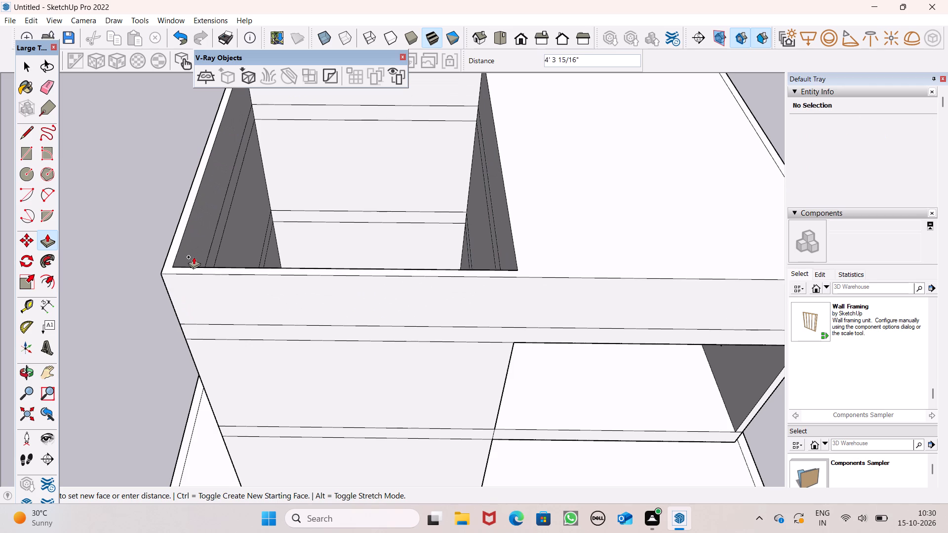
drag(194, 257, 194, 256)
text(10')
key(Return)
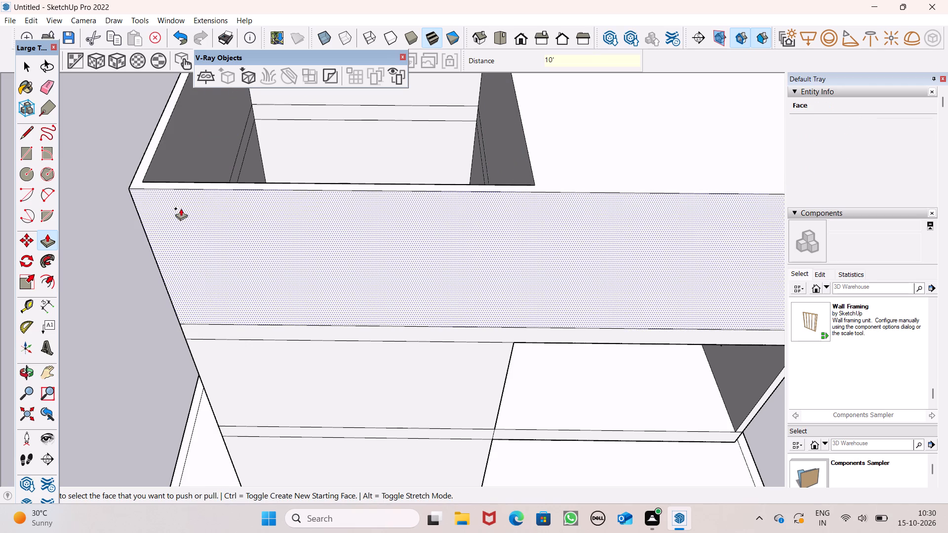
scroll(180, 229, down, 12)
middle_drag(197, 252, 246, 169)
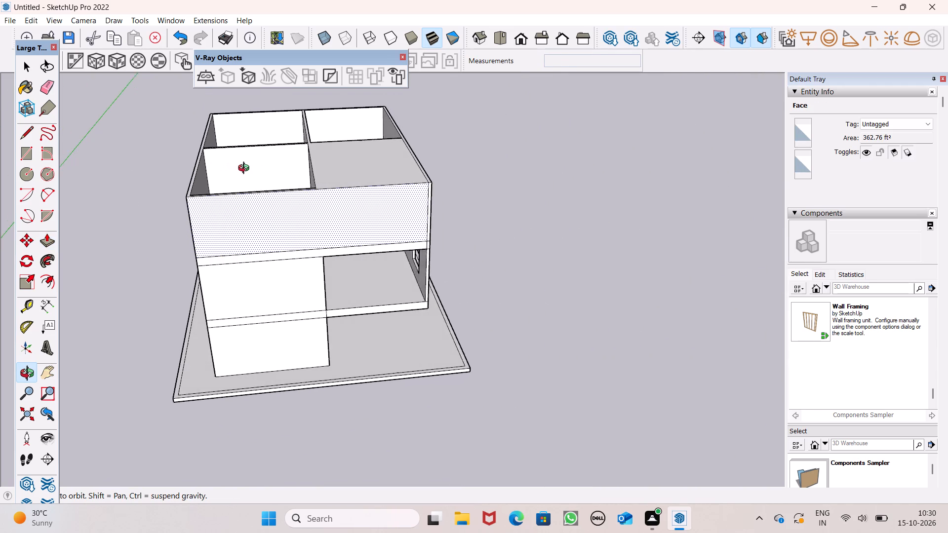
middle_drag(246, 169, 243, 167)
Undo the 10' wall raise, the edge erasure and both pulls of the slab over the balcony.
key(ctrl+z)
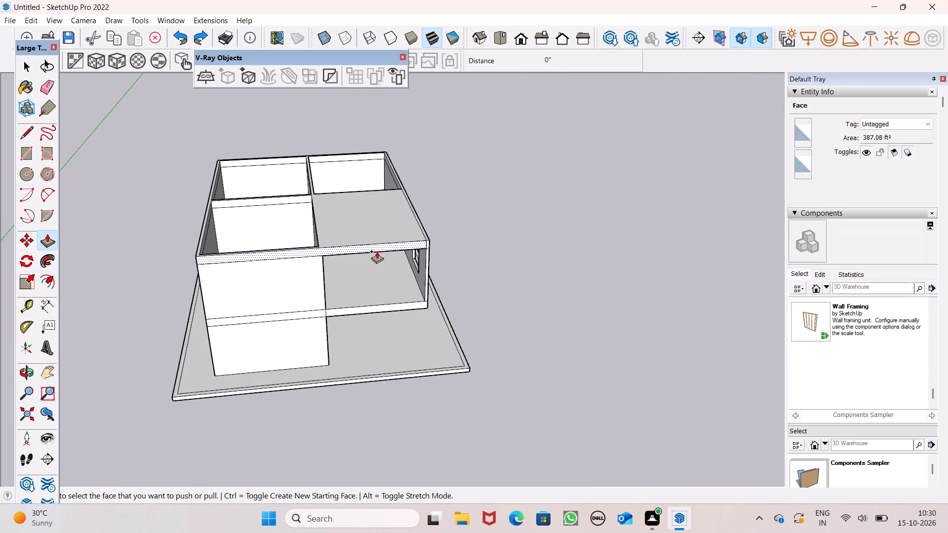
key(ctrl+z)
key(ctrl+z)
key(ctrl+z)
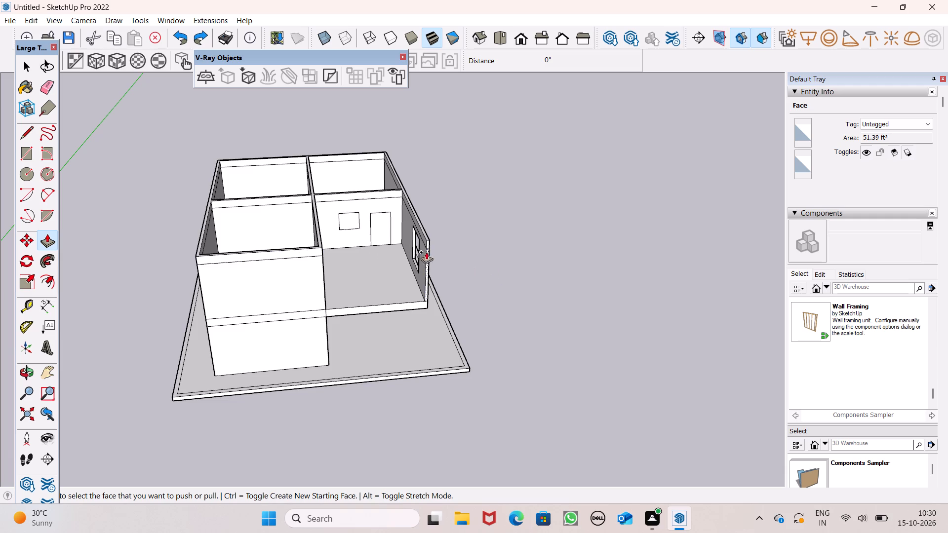
Push/Pull the top face of the walls up 10' to form the next storey, leaving the balcony bay open at the front.
scroll(233, 236, down, 1)
middle_drag(249, 240, 223, 398)
scroll(219, 314, up, 5)
drag(176, 340, 171, 271)
text(10')
key(Return)
scroll(267, 298, down, 5)
scroll(322, 321, down, 5)
Push/Pull the top face of the walls up 1'5" to form the slab-level band above the new storey.
middle_drag(326, 329, 297, 187)
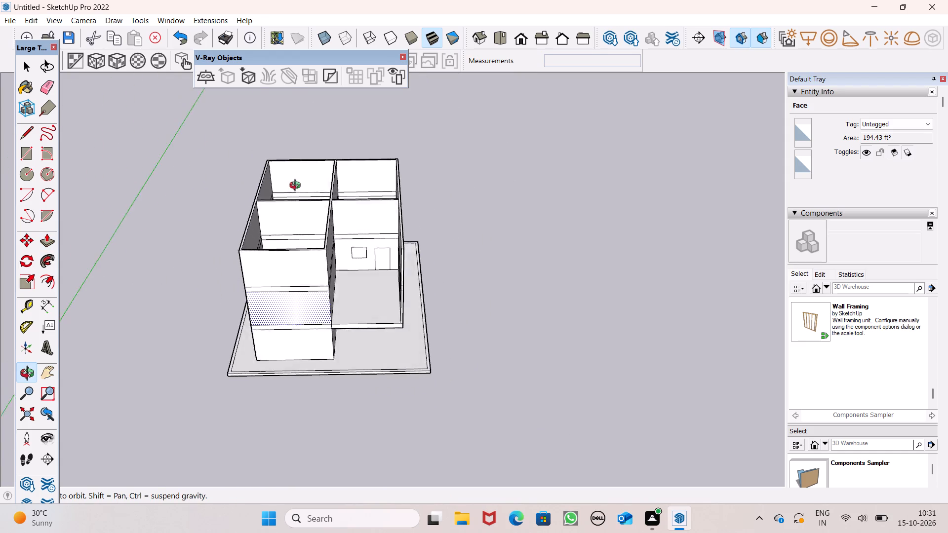
middle_drag(297, 187, 302, 116)
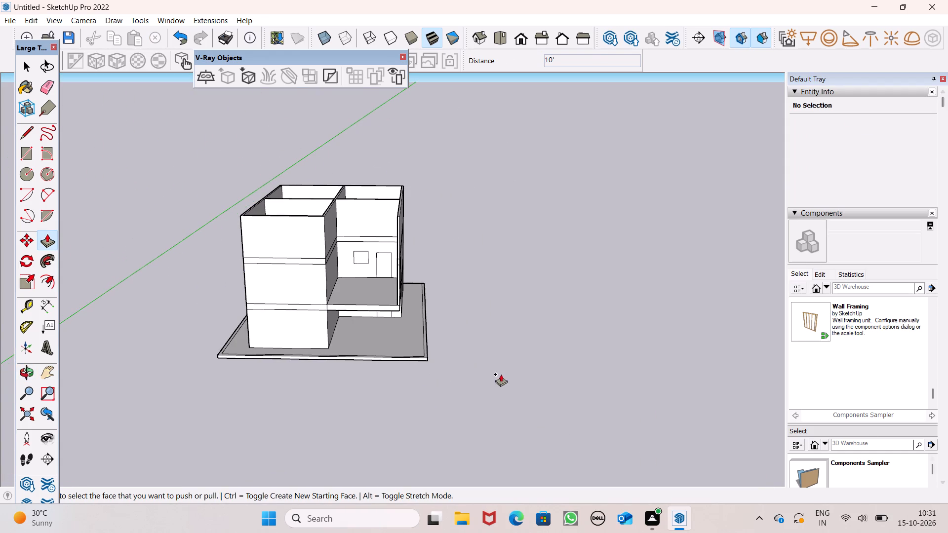
scroll(204, 131, up, 4)
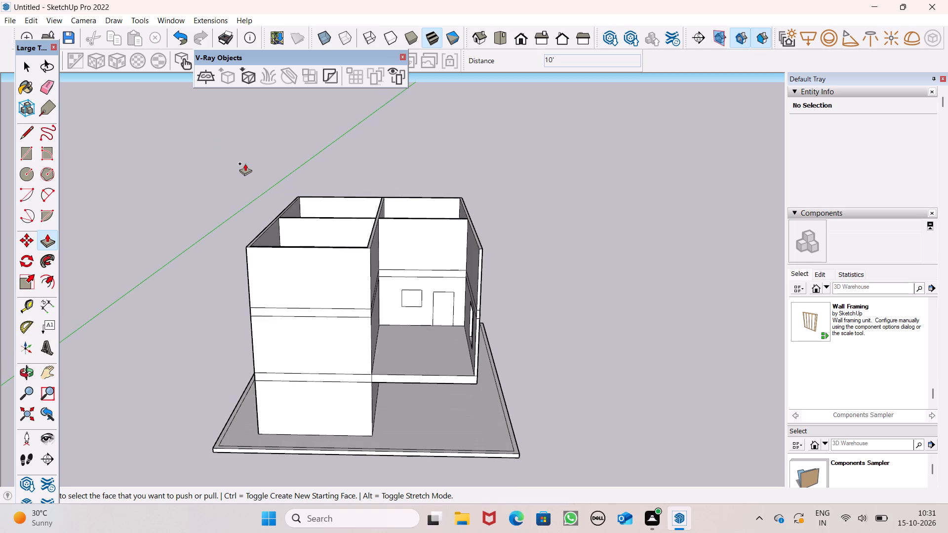
scroll(275, 211, down, 1)
middle_drag(285, 217, 287, 291)
scroll(266, 280, up, 2)
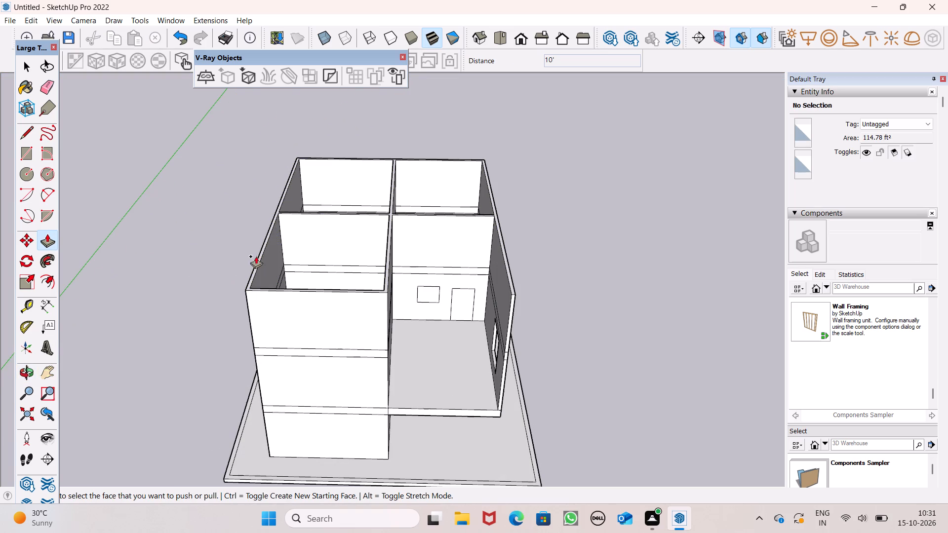
scroll(237, 267, up, 6)
drag(258, 303, 259, 272)
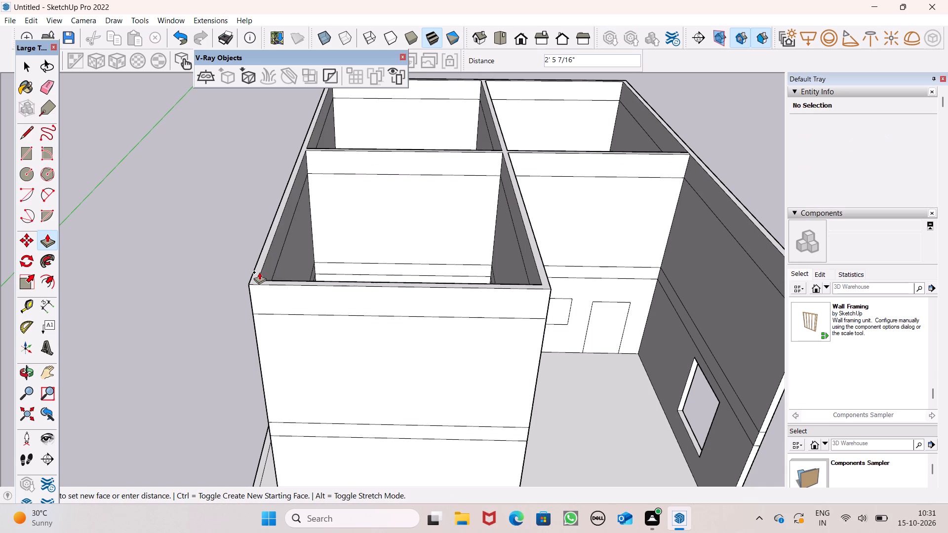
drag(259, 272, 260, 271)
key(1)
text('5")
key(Return)
Push/Pull the lower band on the balcony bay's back wall forward 22' 11 15/16" to form the intermediate floor slab.
scroll(304, 256, down, 5)
middle_drag(337, 266, 310, 190)
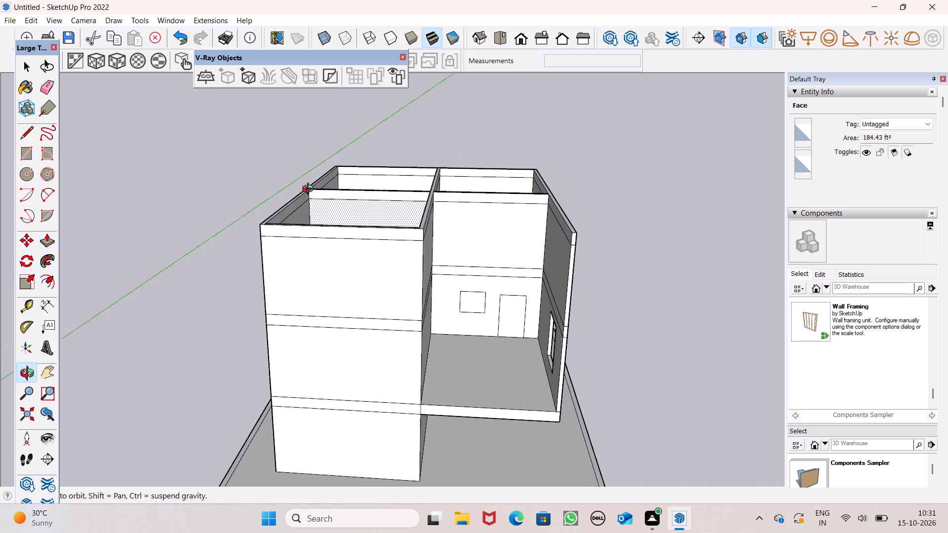
middle_drag(310, 190, 271, 180)
middle_click(271, 180)
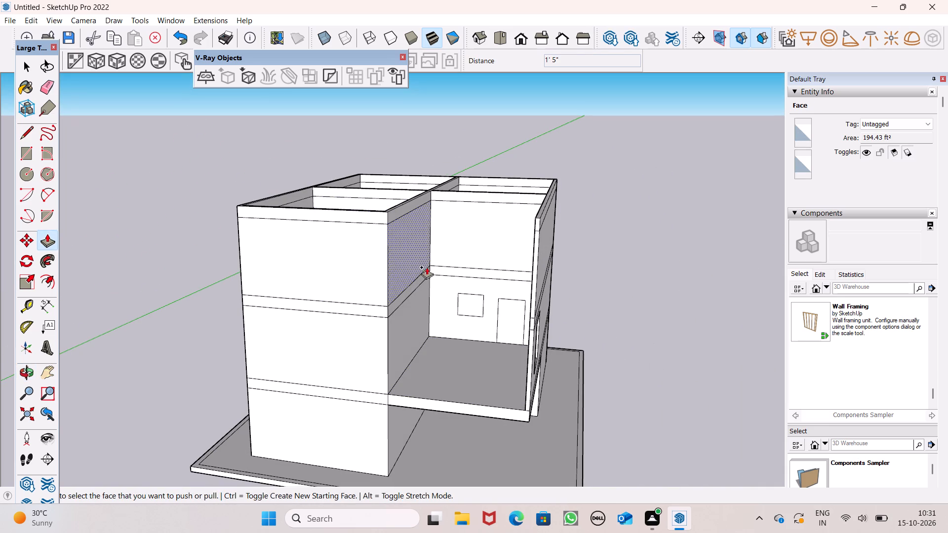
scroll(405, 236, down, 1)
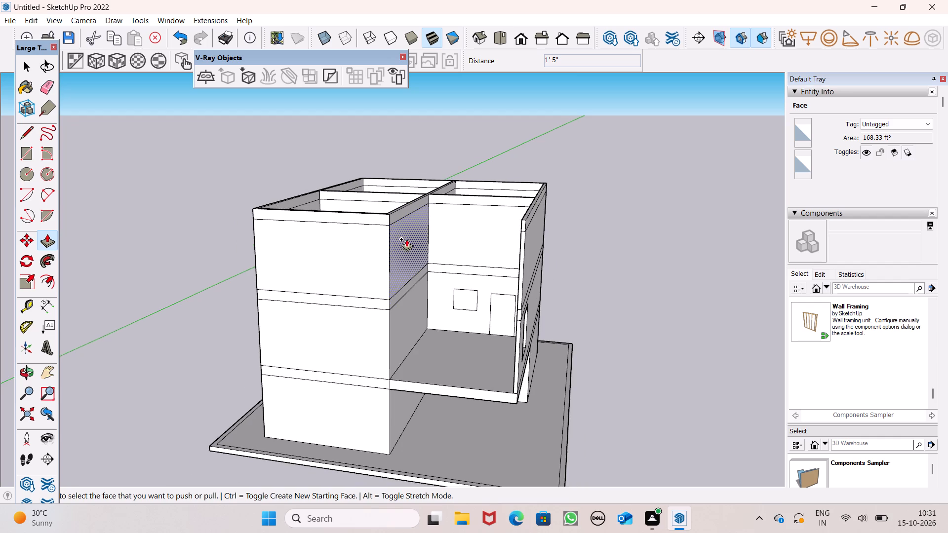
middle_drag(406, 272, 454, 267)
middle_drag(454, 267, 459, 275)
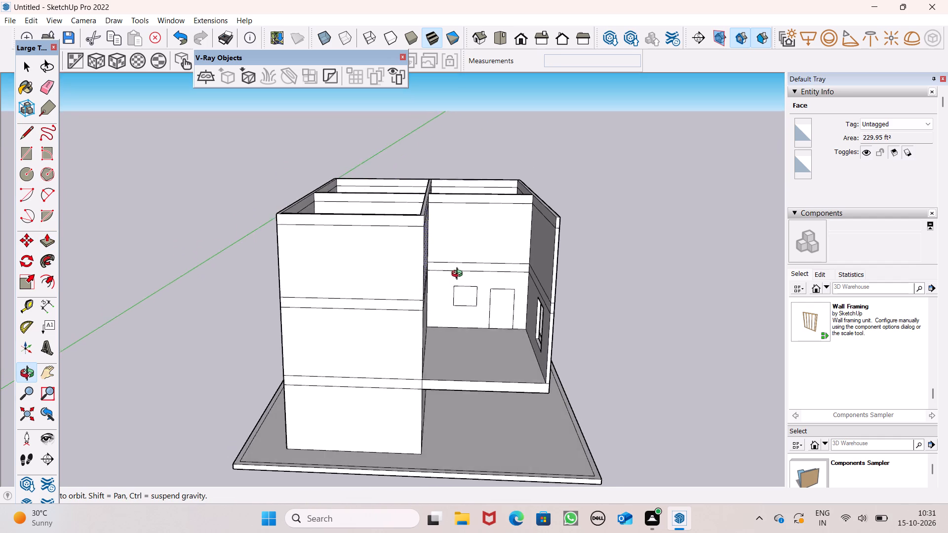
middle_drag(459, 275, 465, 308)
scroll(442, 278, down, 1)
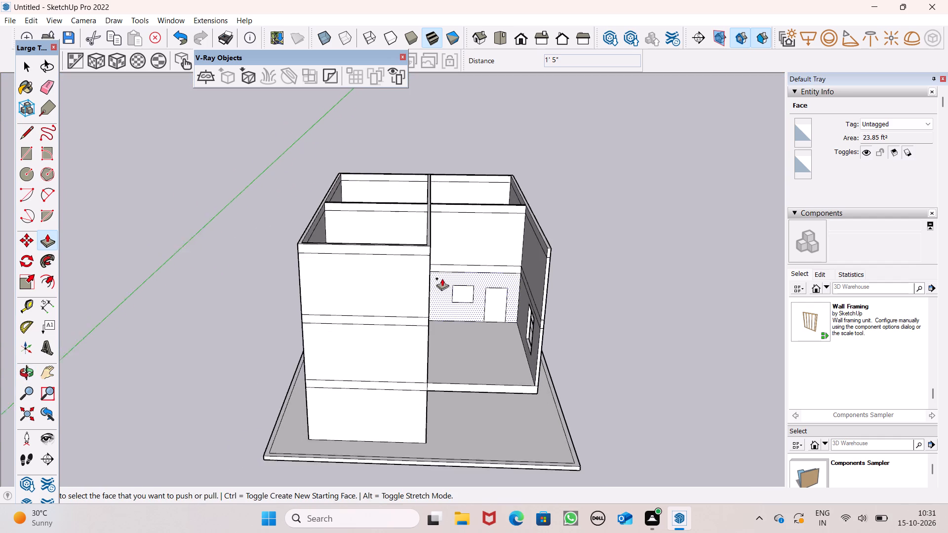
scroll(442, 278, down, 1)
middle_drag(451, 291, 412, 257)
scroll(444, 274, up, 5)
drag(450, 263, 370, 304)
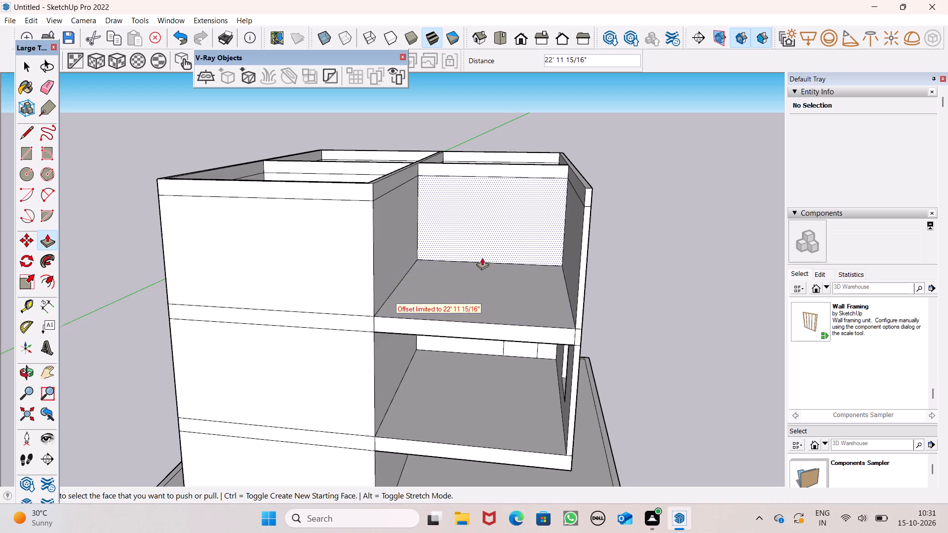
Push/Pull the top band on the balcony bay's back wall forward 22' 11 15/16" to form the slab over the upper balcony.
scroll(482, 258, down, 2)
middle_drag(475, 322, 495, 314)
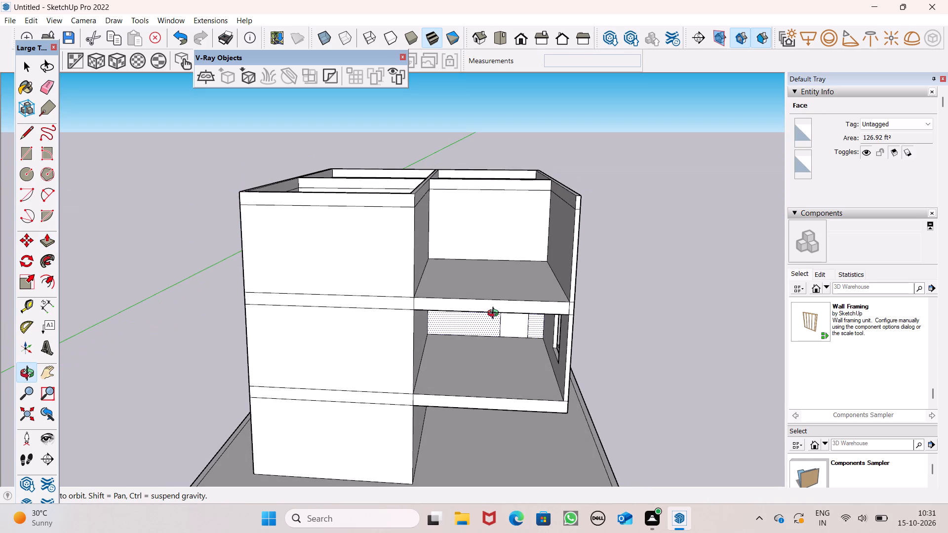
middle_drag(495, 314, 496, 350)
scroll(479, 277, up, 1)
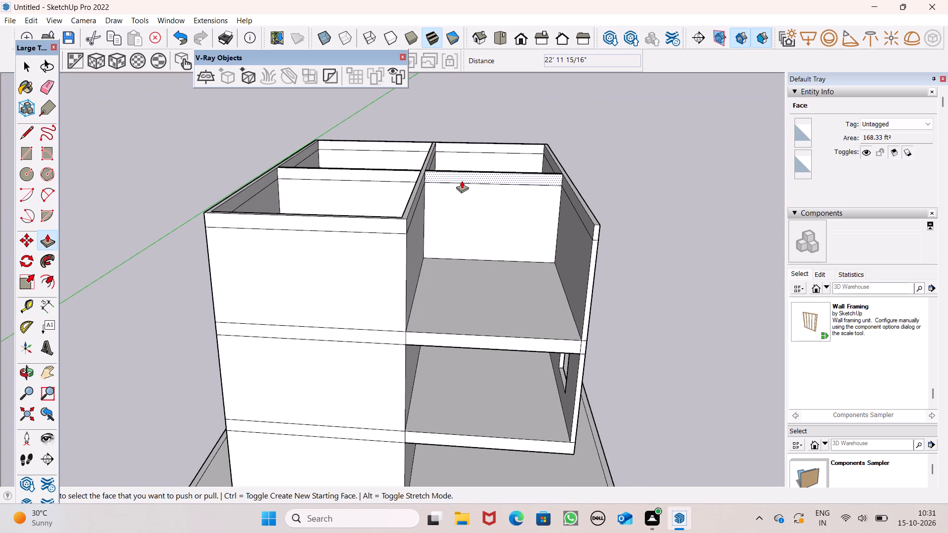
drag(462, 181, 445, 209)
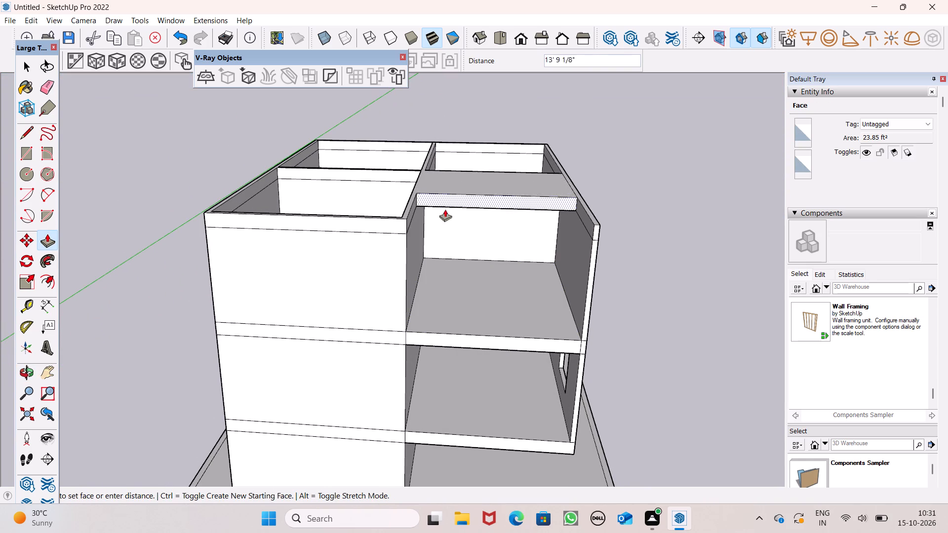
drag(445, 209, 391, 228)
Examine the front of the building and the stacked balcony bays with their slabs.
scroll(517, 190, down, 2)
middle_drag(540, 298, 546, 248)
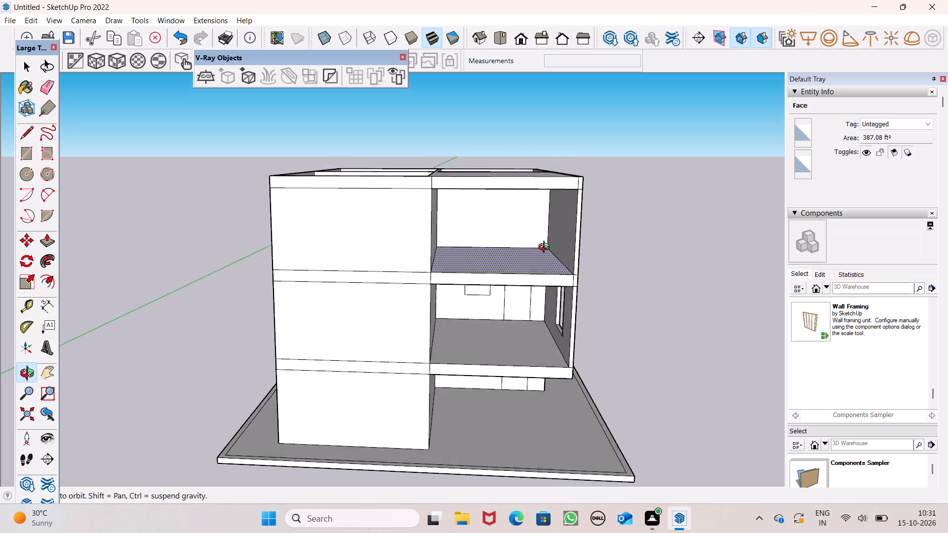
middle_drag(546, 248, 536, 227)
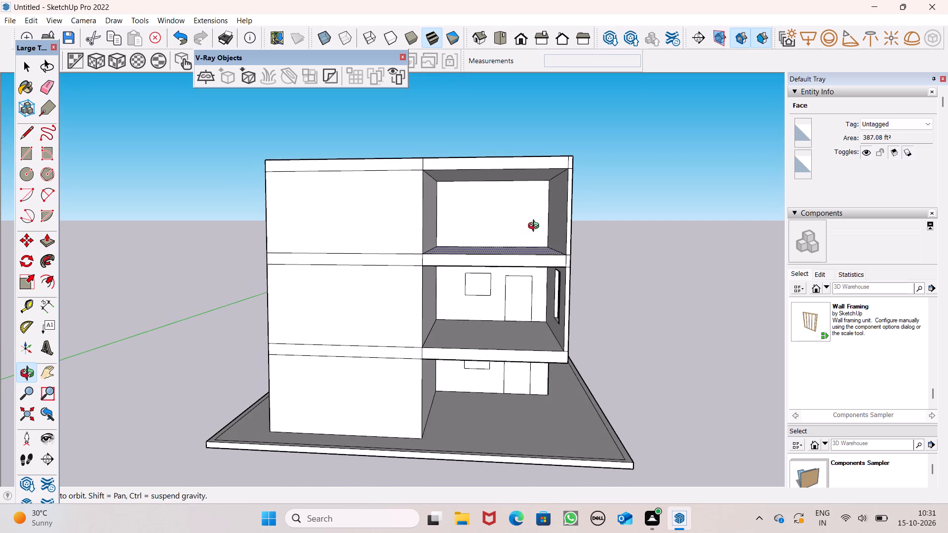
middle_drag(536, 227, 556, 220)
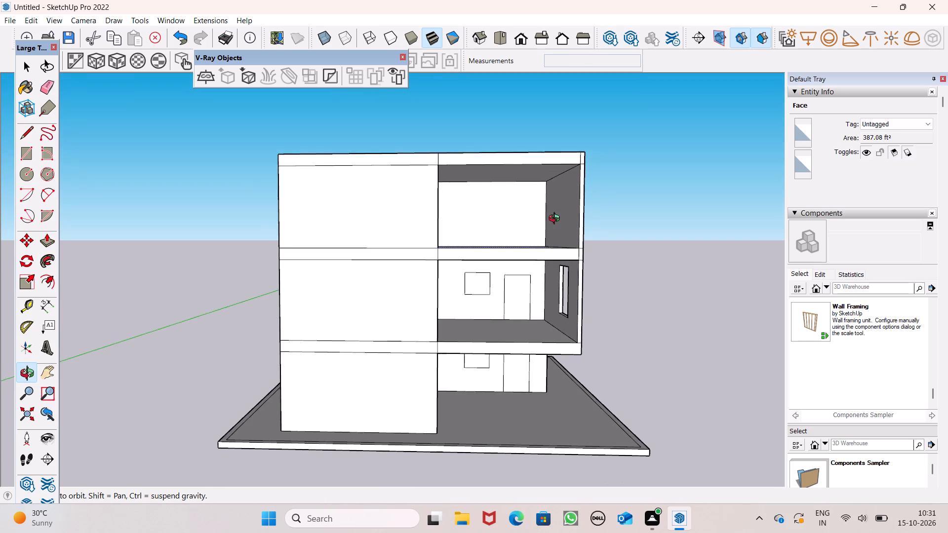
middle_drag(556, 220, 529, 200)
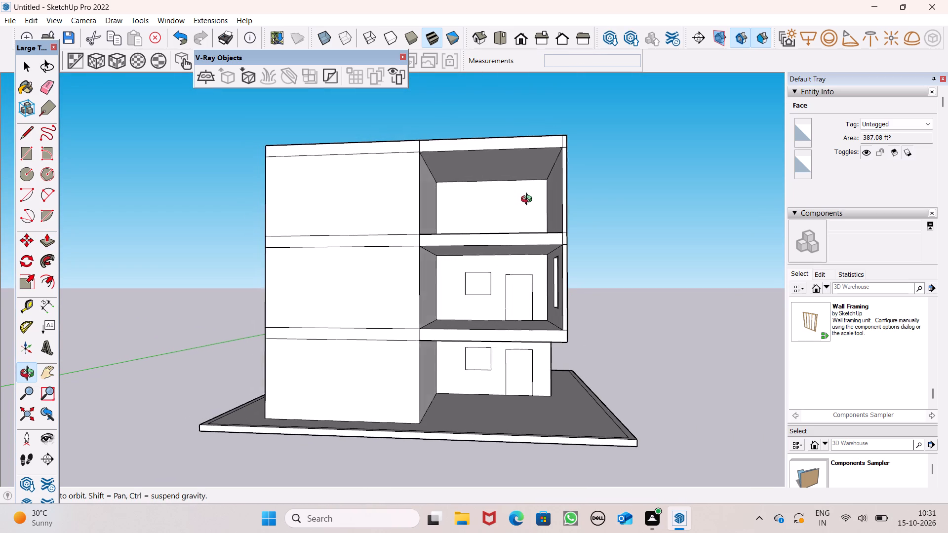
middle_drag(529, 200, 528, 200)
scroll(528, 200, down, 2)
middle_drag(525, 228, 541, 252)
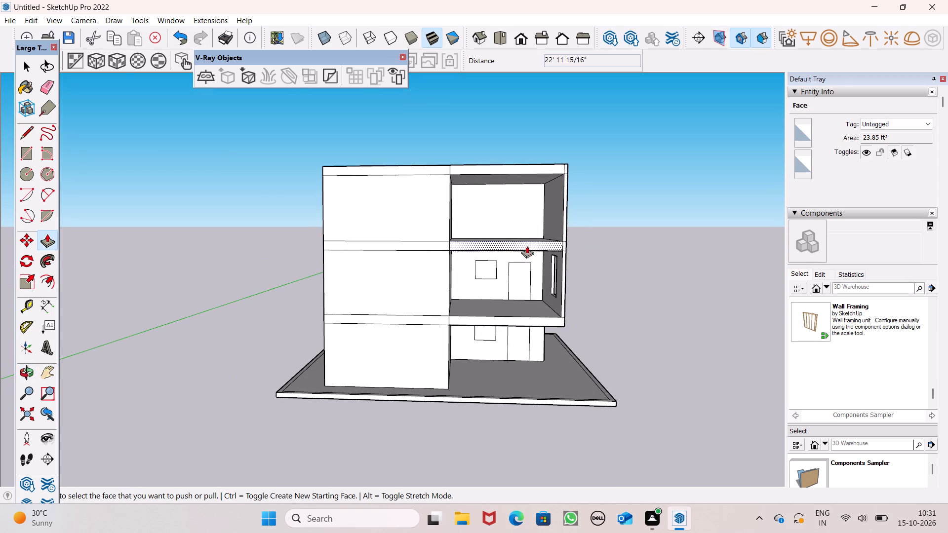
key(space)
scroll(316, 191, down, 2)
scroll(342, 192, up, 2)
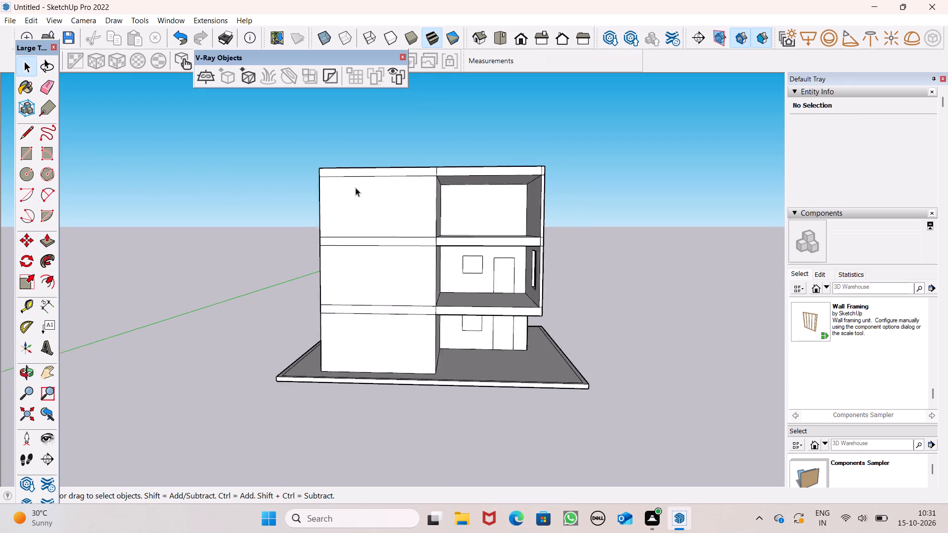
scroll(355, 188, up, 2)
scroll(393, 202, down, 1)
middle_drag(399, 222, 402, 238)
scroll(418, 185, down, 4)
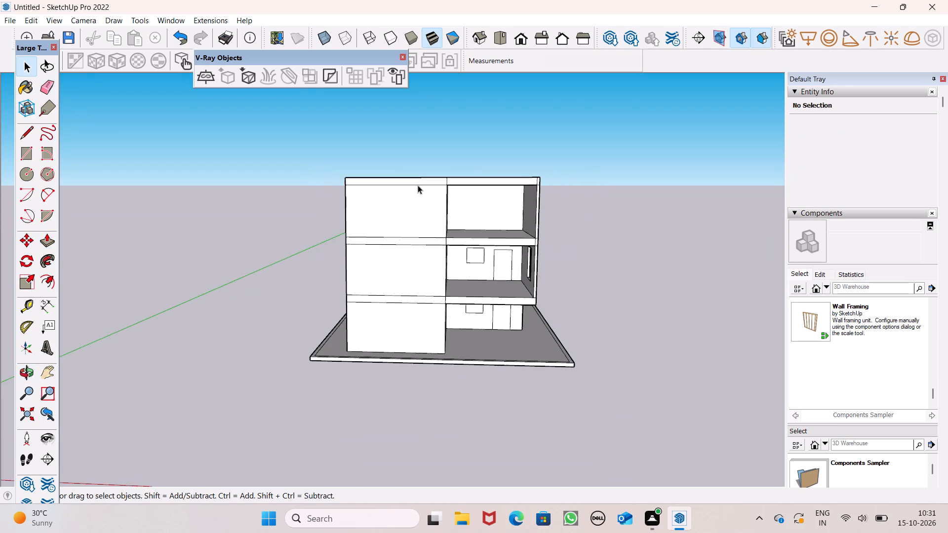
Draw a line about 23' 6" long on the top slab from the inner wall junction to the front edge, separating wall and slab.
middle_drag(420, 206, 429, 339)
scroll(371, 175, up, 5)
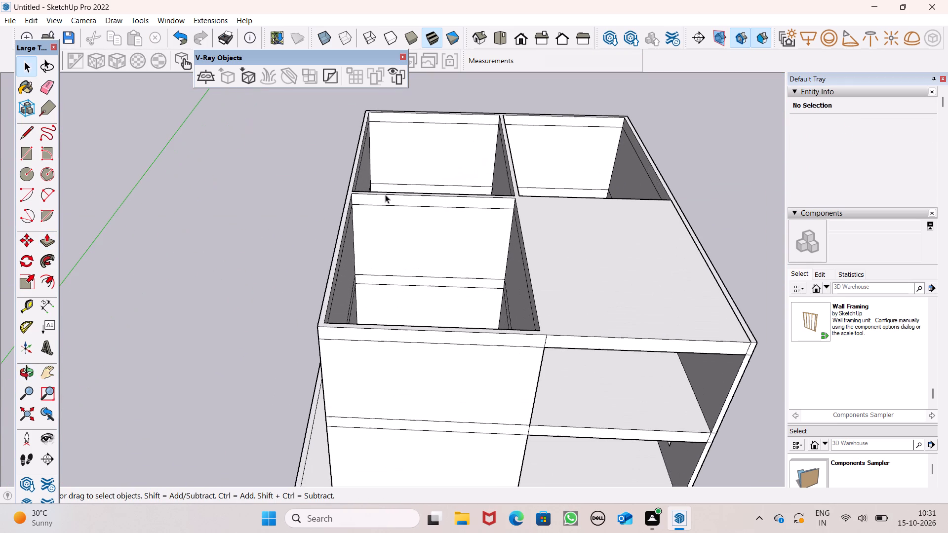
scroll(388, 230, down, 1)
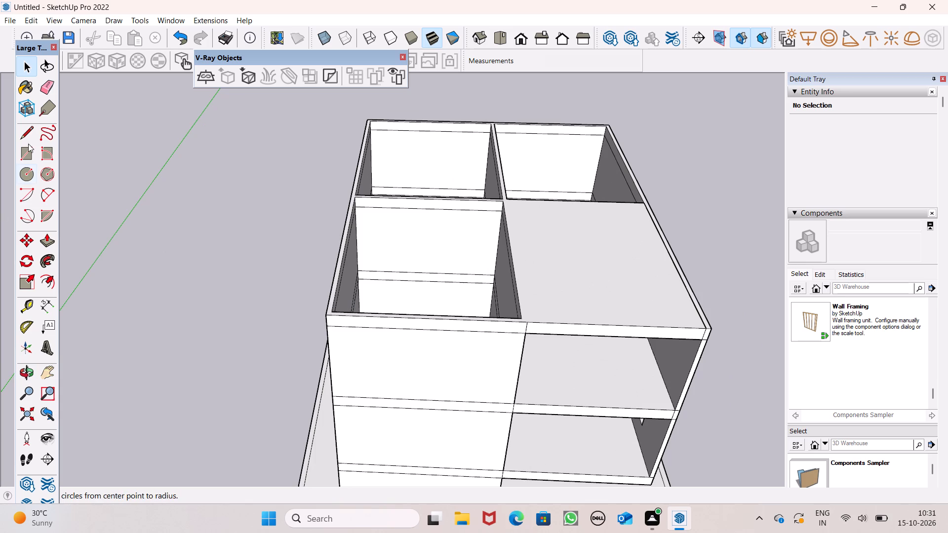
click(28, 137)
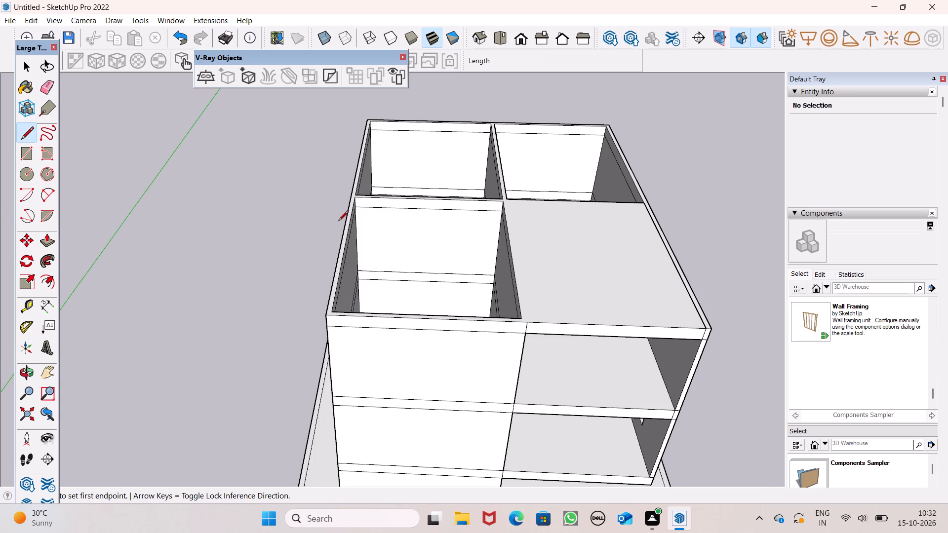
scroll(353, 197, up, 3)
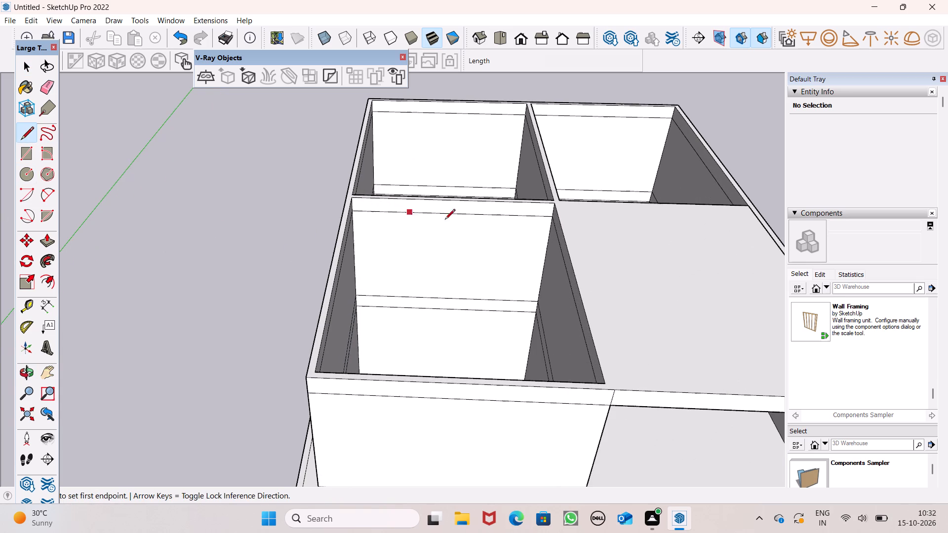
scroll(504, 226, down, 3)
middle_drag(535, 262, 526, 324)
scroll(553, 257, up, 5)
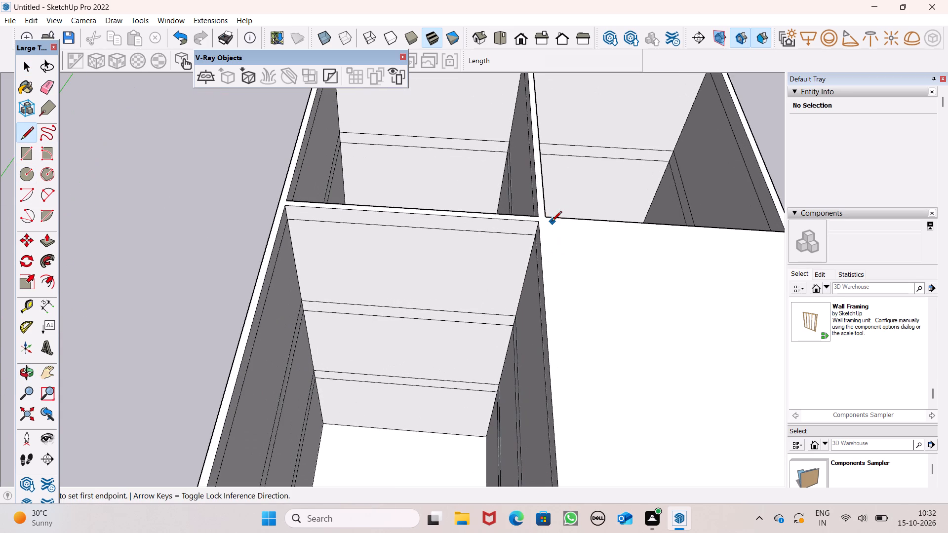
click(544, 218)
scroll(554, 259, down, 6)
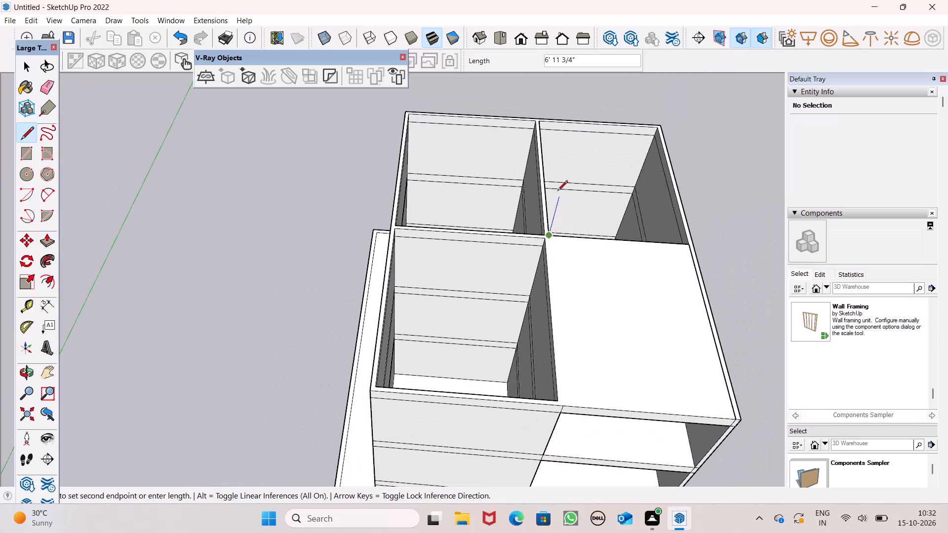
scroll(565, 411, up, 6)
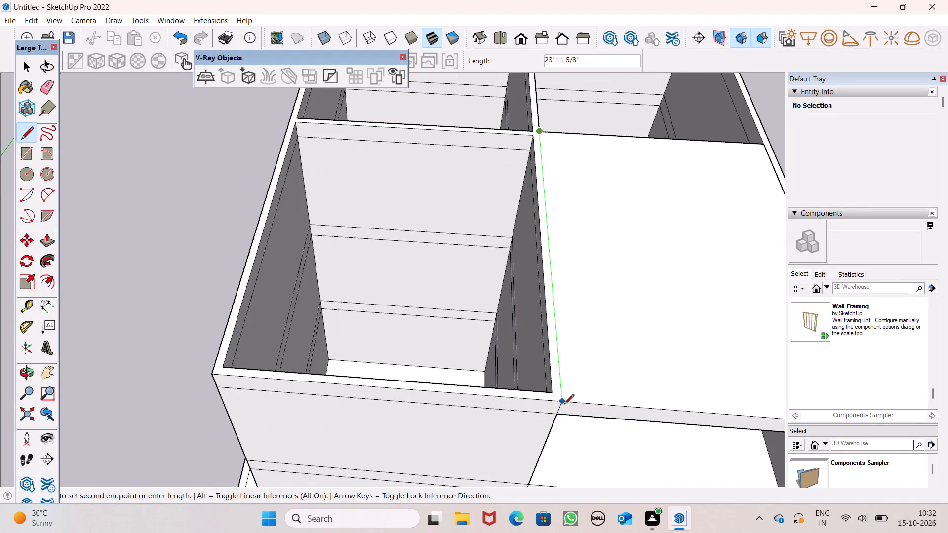
click(563, 402)
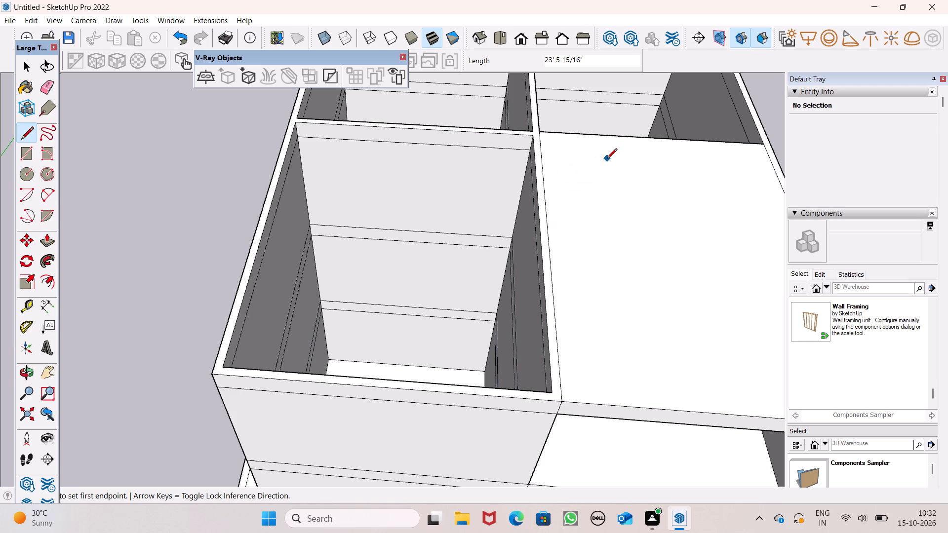
Draw a line about 17' 11" long across the back of the top balcony slab, from the inner wall junction to the outer wall edge.
scroll(595, 158, up, 3)
scroll(495, 110, up, 2)
scroll(496, 110, down, 1)
scroll(496, 110, up, 1)
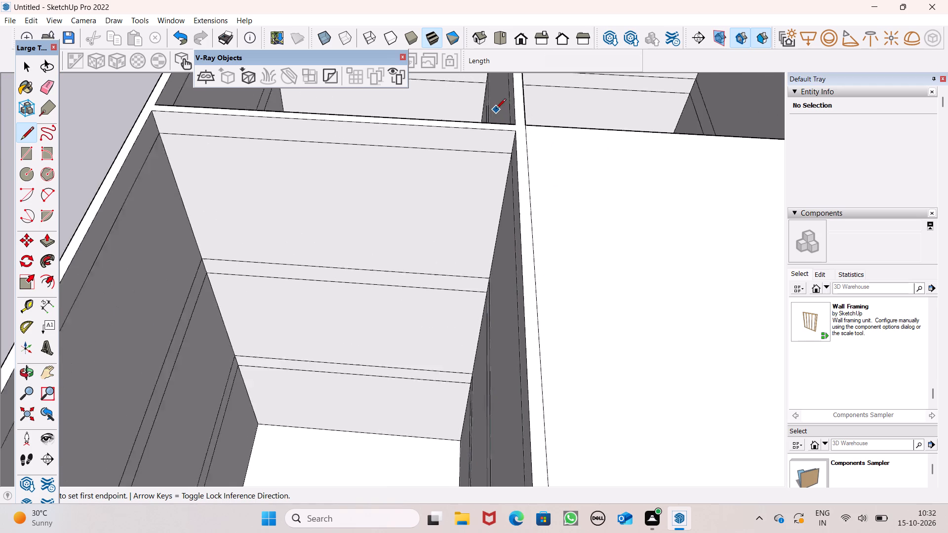
scroll(496, 110, up, 1)
scroll(548, 132, up, 6)
scroll(478, 211, down, 10)
scroll(387, 204, down, 5)
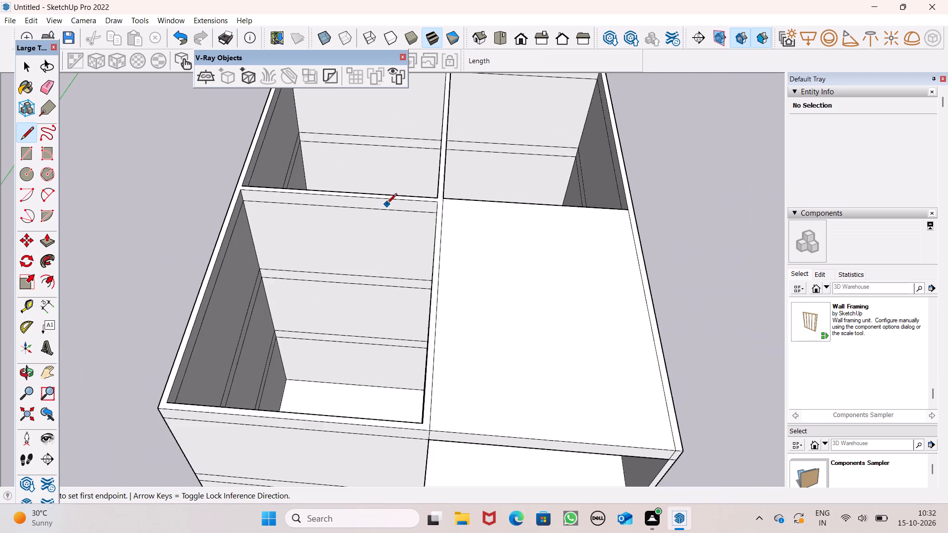
scroll(387, 204, down, 12)
scroll(465, 204, up, 1)
middle_drag(467, 212, 473, 259)
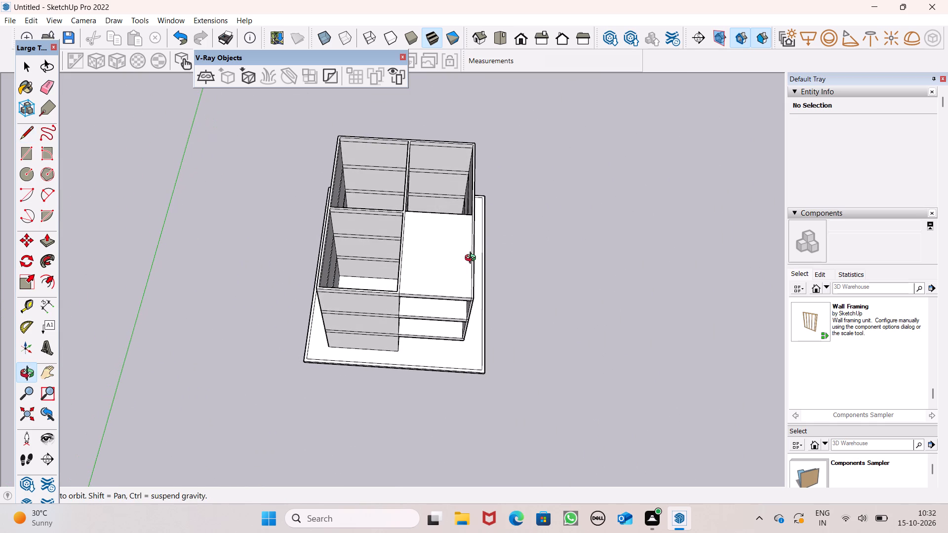
middle_drag(473, 259, 473, 262)
scroll(461, 248, up, 11)
scroll(398, 174, up, 3)
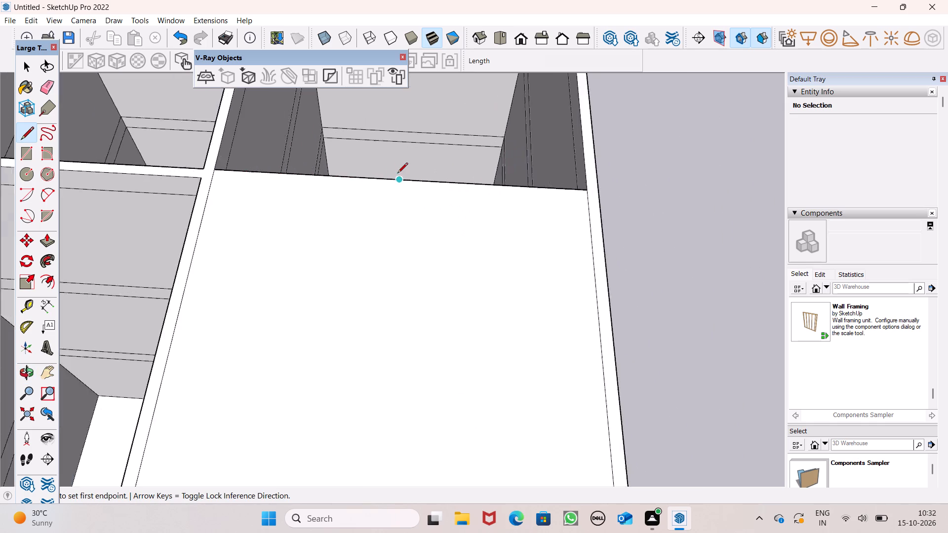
scroll(397, 174, up, 3)
scroll(312, 180, down, 4)
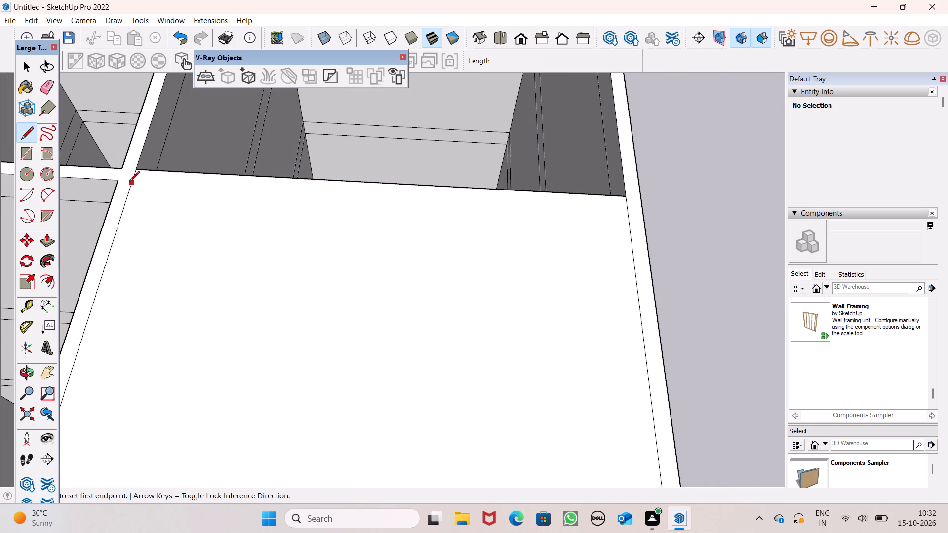
drag(117, 184, 121, 184)
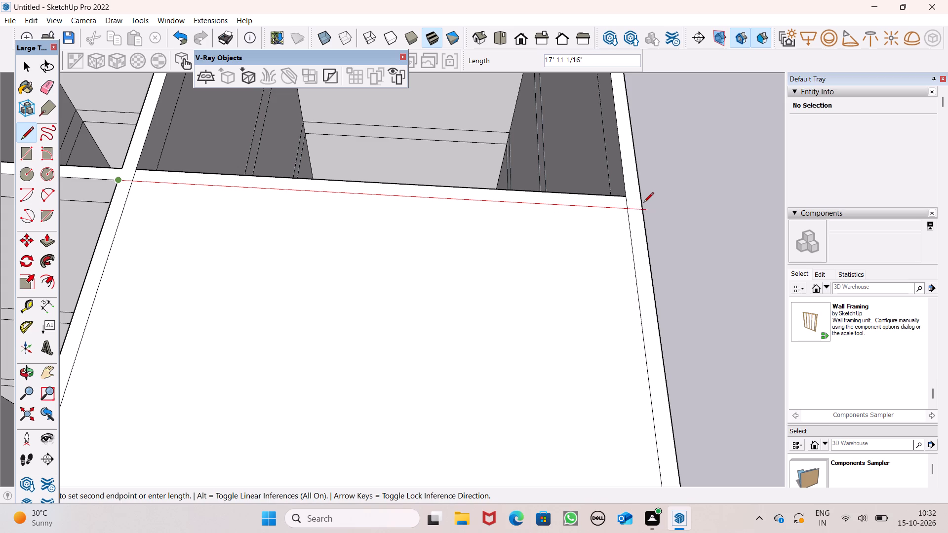
click(643, 203)
Draw a short line across the outer wall's top where the cross wall between the rooms meets it.
scroll(672, 196, down, 9)
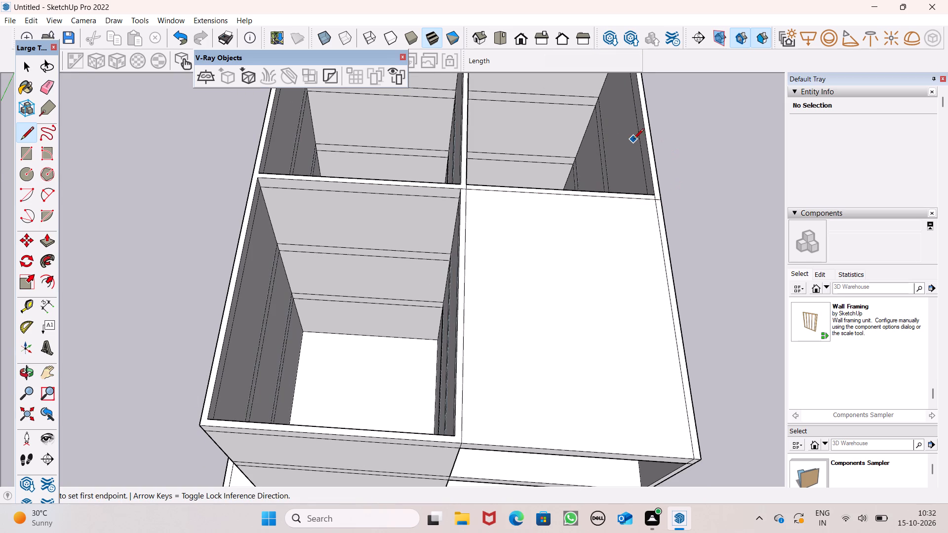
scroll(625, 157, down, 3)
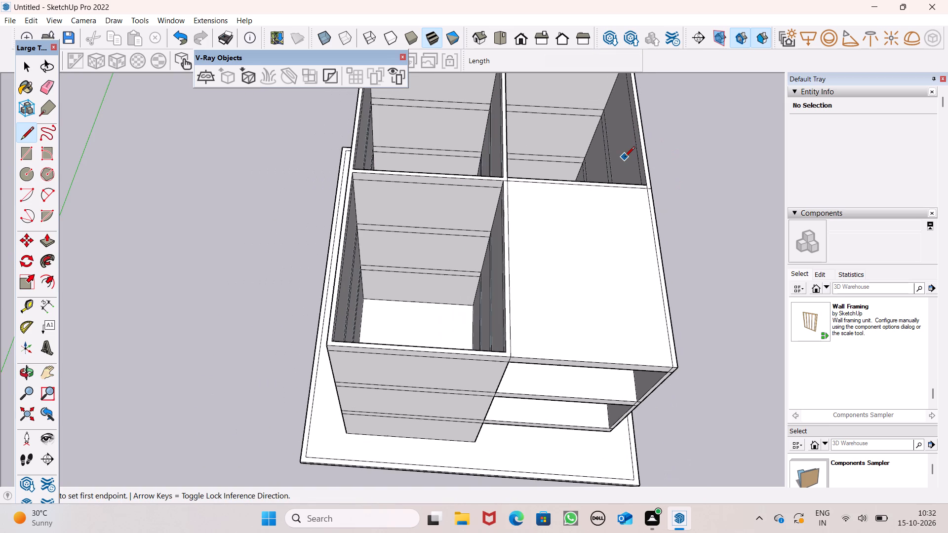
scroll(625, 157, down, 1)
scroll(489, 157, up, 5)
scroll(317, 170, up, 1)
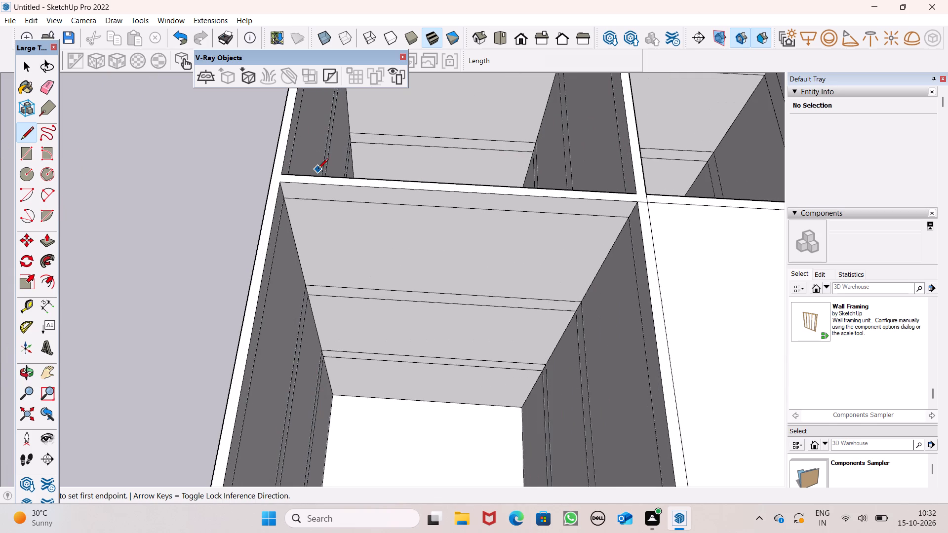
scroll(277, 163, up, 5)
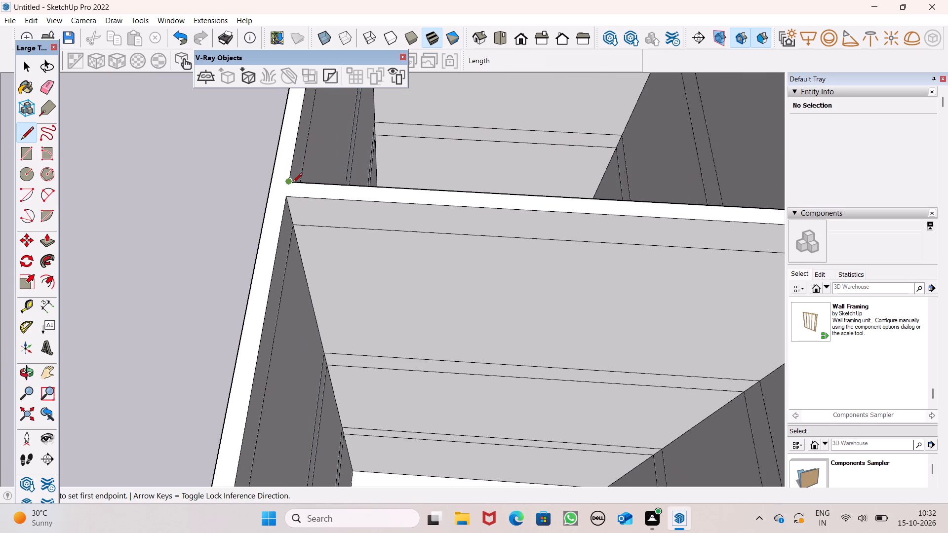
click(292, 184)
click(272, 183)
scroll(490, 144, down, 8)
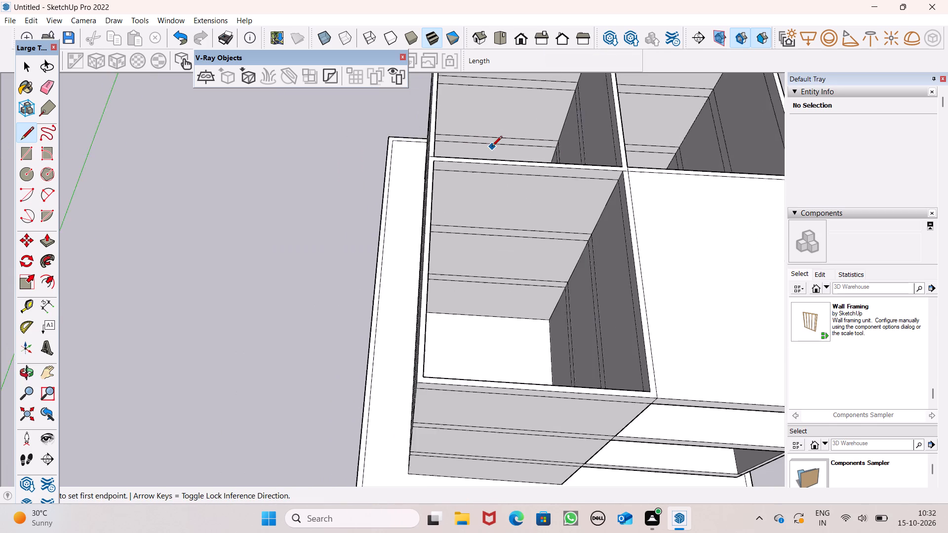
key(space)
Push/Pull the wall tops up 10' to raise another storey around the rooms beside and behind the balcony bay.
scroll(632, 152, up, 1)
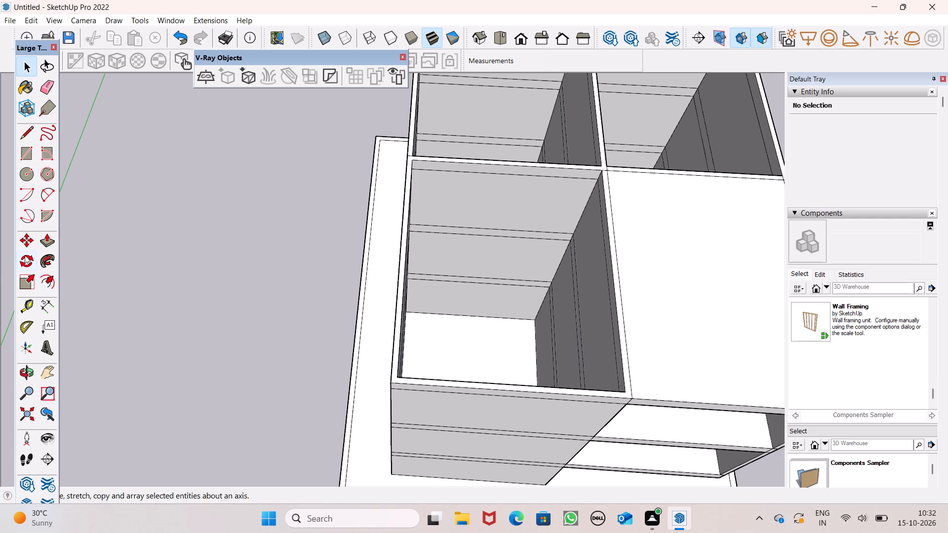
click(52, 237)
scroll(414, 341, up, 3)
scroll(426, 363, down, 4)
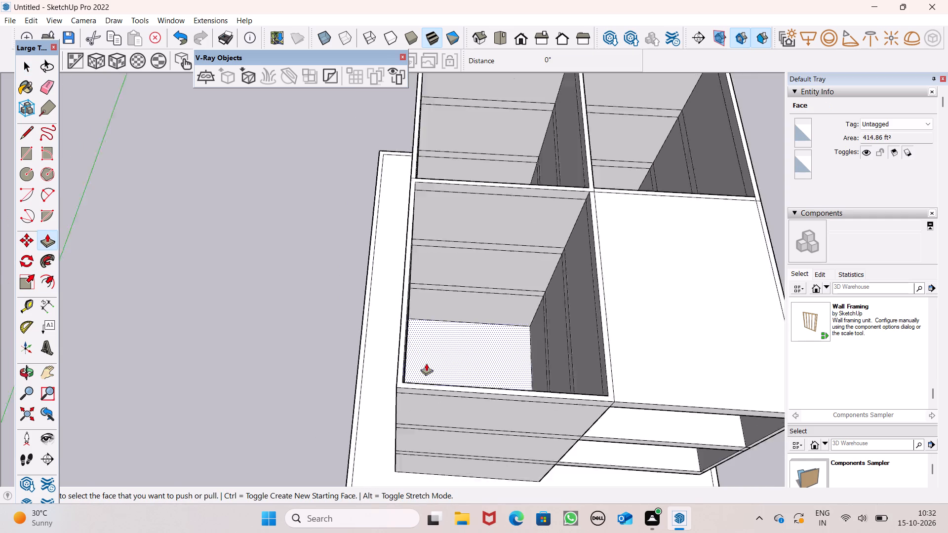
scroll(426, 363, down, 2)
middle_drag(446, 385, 476, 304)
scroll(476, 304, up, 5)
drag(389, 325, 390, 259)
text(10')
key(Return)
scroll(411, 280, down, 8)
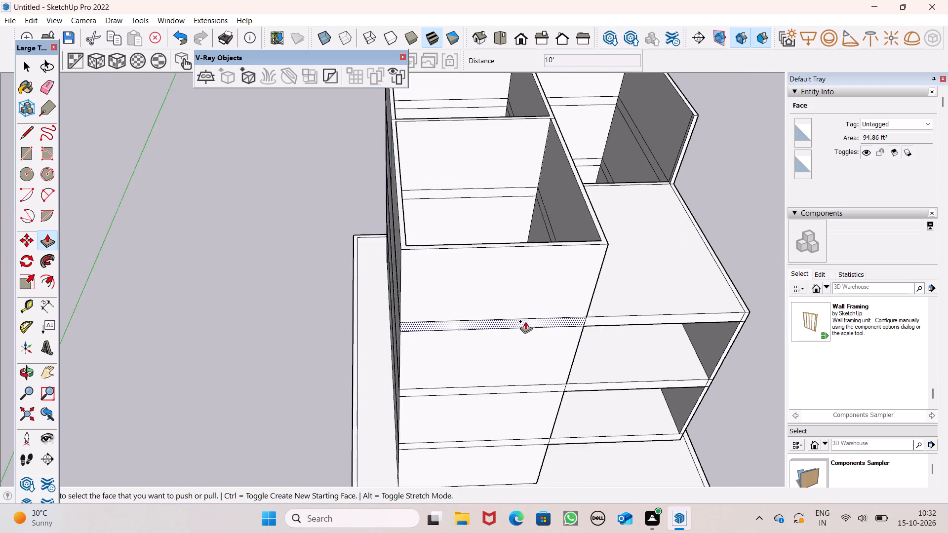
middle_drag(525, 272, 437, 97)
key(space)
Examine the raised storey and its open rooms from the front, the side and above.
scroll(516, 270, up, 1)
scroll(517, 271, down, 3)
scroll(600, 245, down, 3)
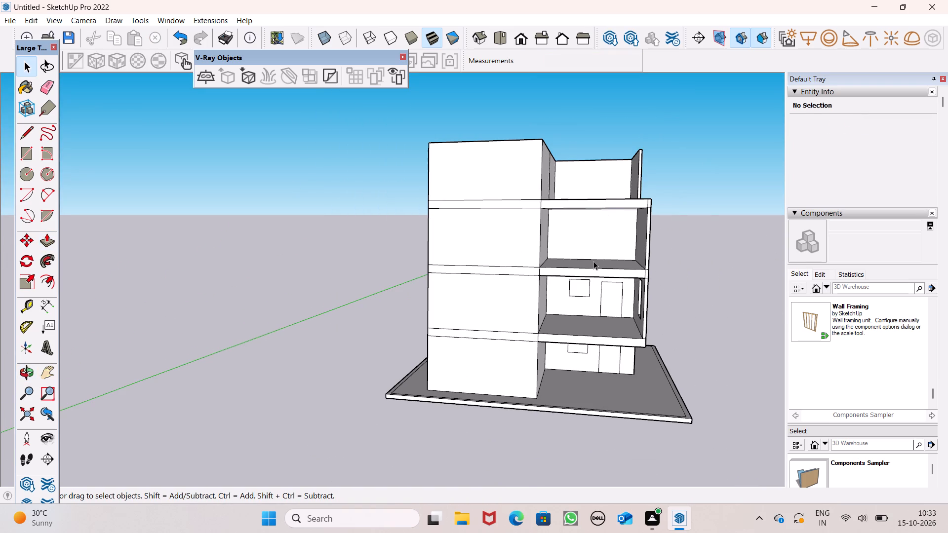
scroll(593, 261, down, 2)
middle_drag(597, 269, 583, 305)
scroll(618, 230, up, 4)
scroll(618, 230, down, 4)
middle_drag(620, 238, 602, 306)
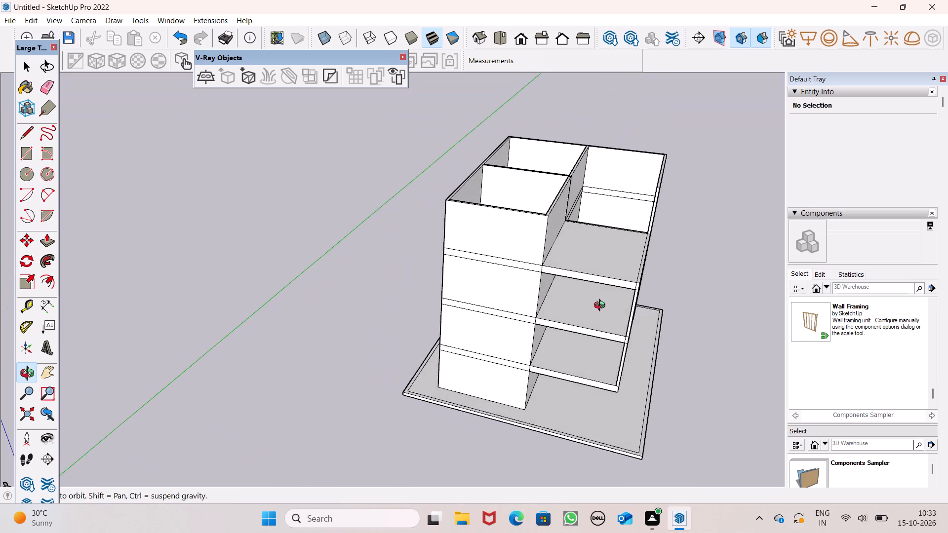
middle_drag(602, 306, 409, 344)
middle_drag(409, 344, 419, 305)
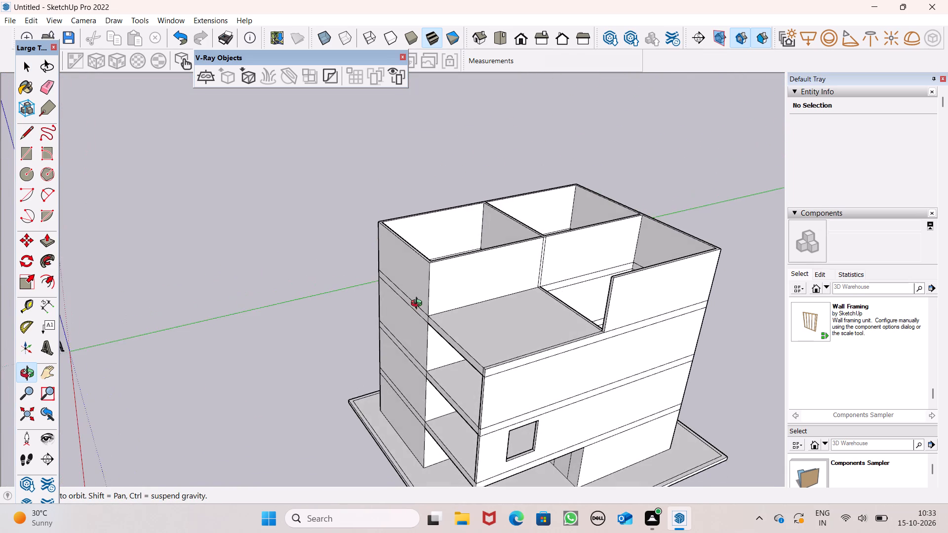
middle_drag(419, 305, 377, 363)
scroll(589, 218, up, 5)
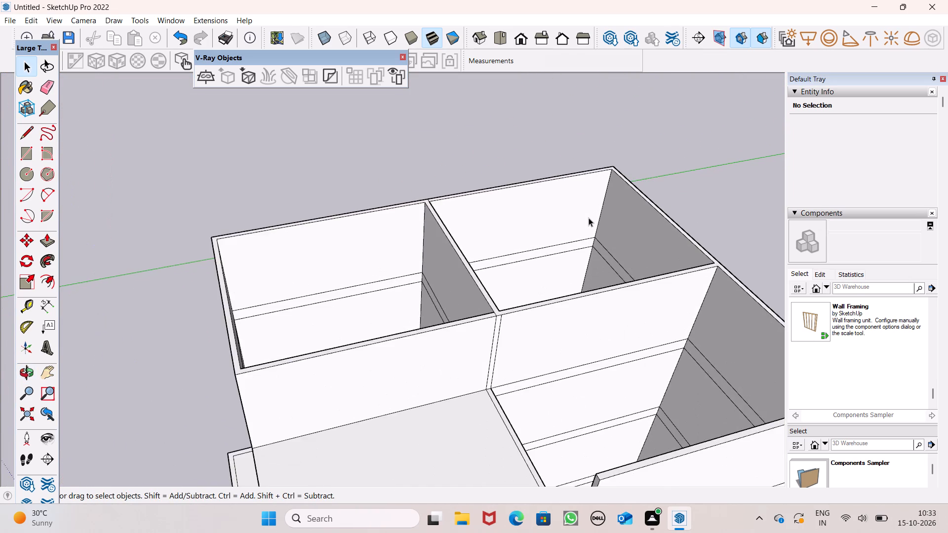
scroll(589, 218, down, 5)
middle_drag(614, 254, 641, 250)
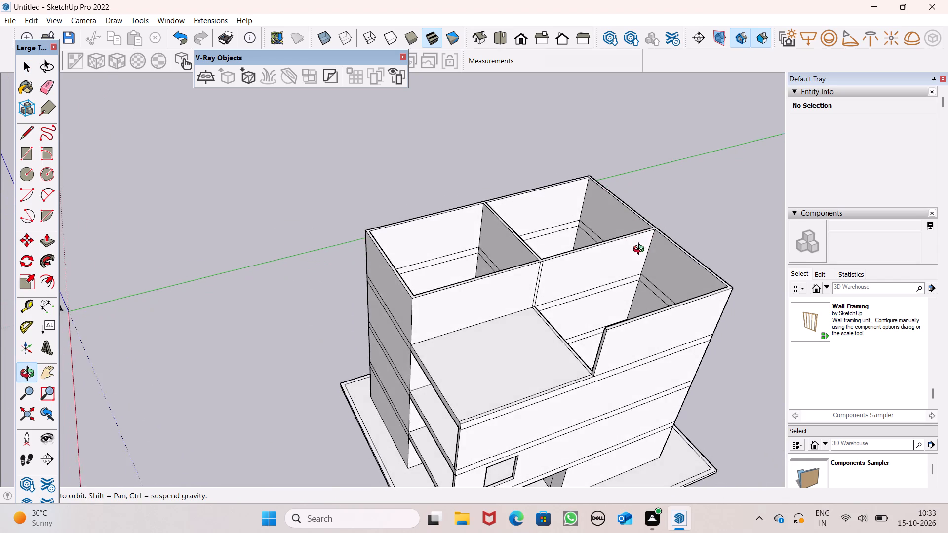
middle_drag(641, 250, 528, 338)
Draw a short line across the central wall-top junction, separating the front room's wall tops from those of the adjoining rooms.
scroll(527, 314, up, 4)
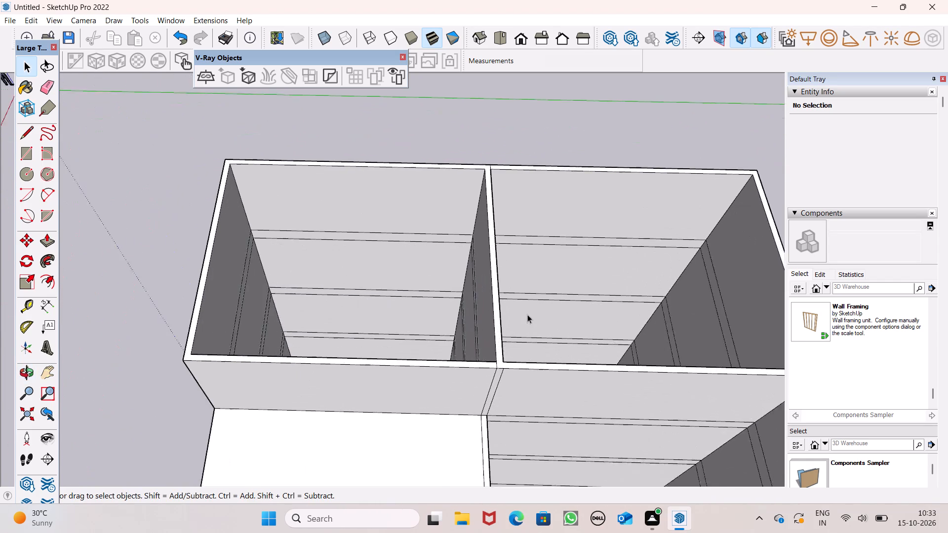
scroll(527, 314, up, 2)
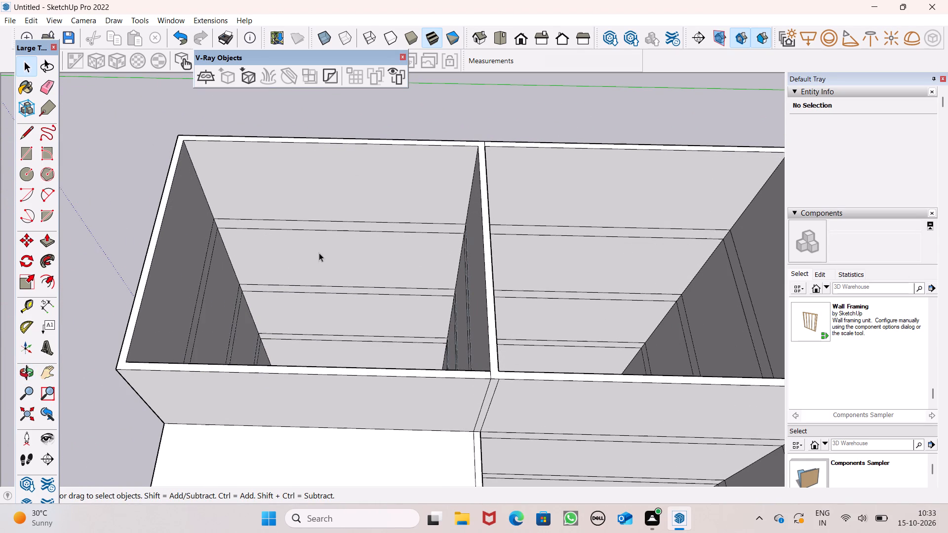
click(23, 138)
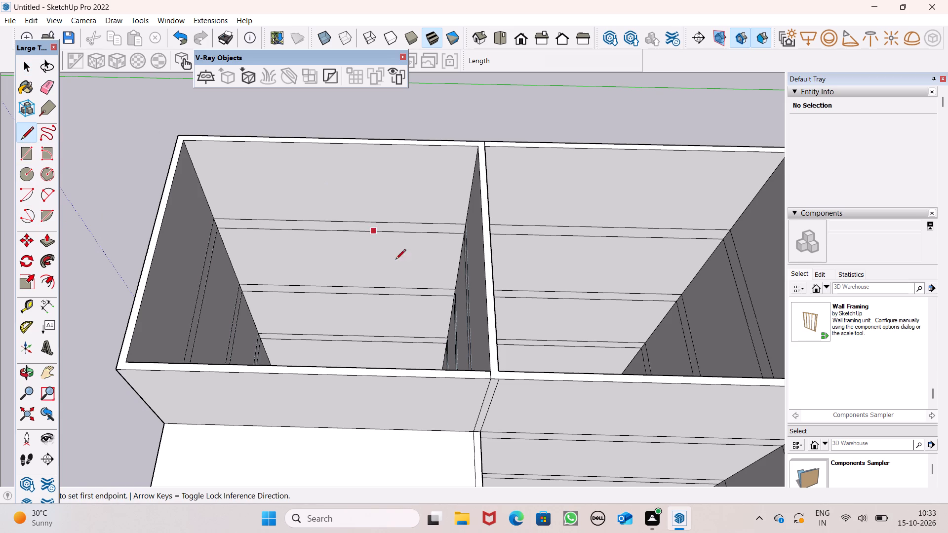
scroll(478, 332, up, 1)
scroll(494, 319, down, 1)
scroll(490, 140, up, 5)
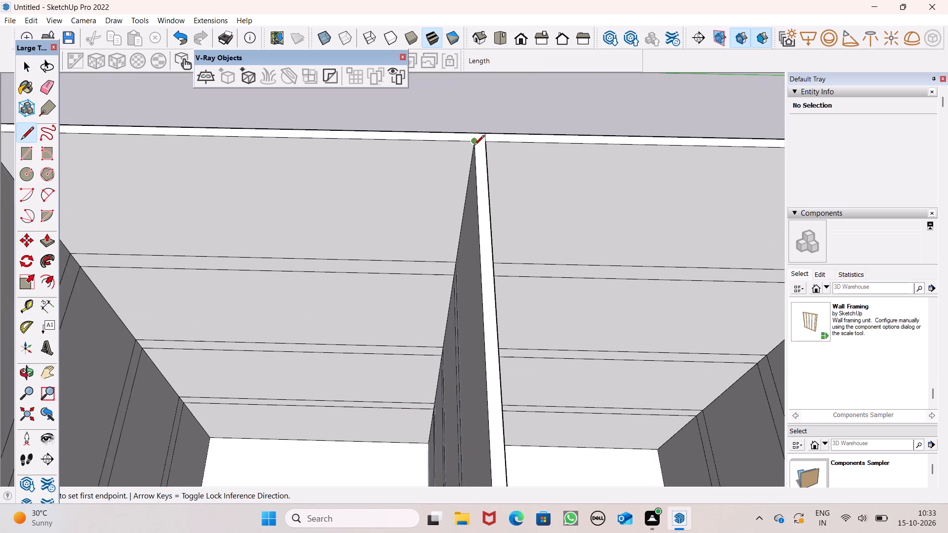
scroll(497, 120, down, 4)
scroll(533, 335, up, 4)
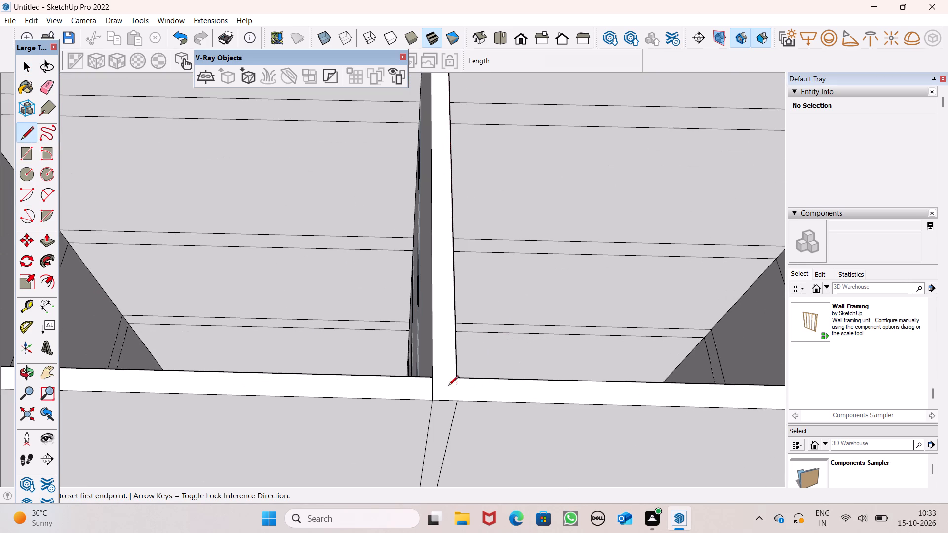
click(455, 378)
click(456, 405)
scroll(431, 335, down, 3)
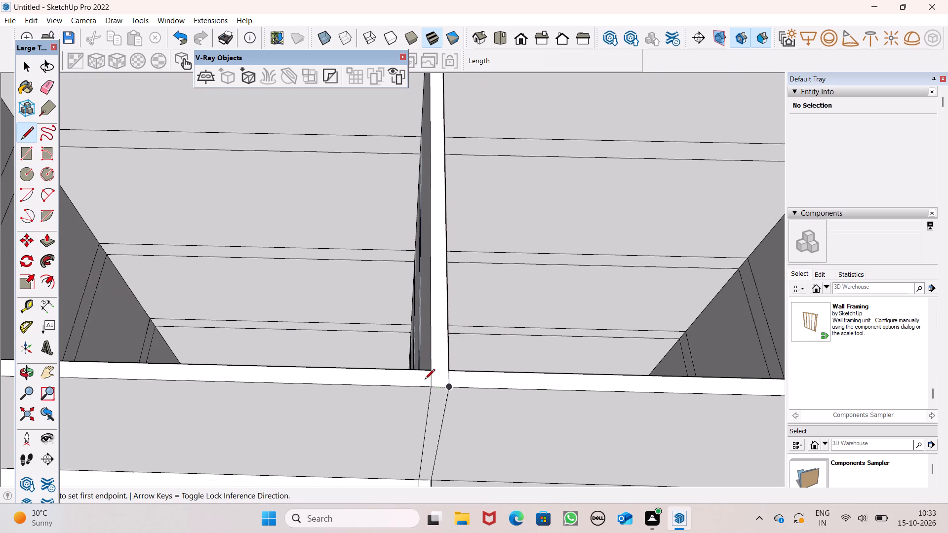
scroll(425, 380, down, 13)
key(space)
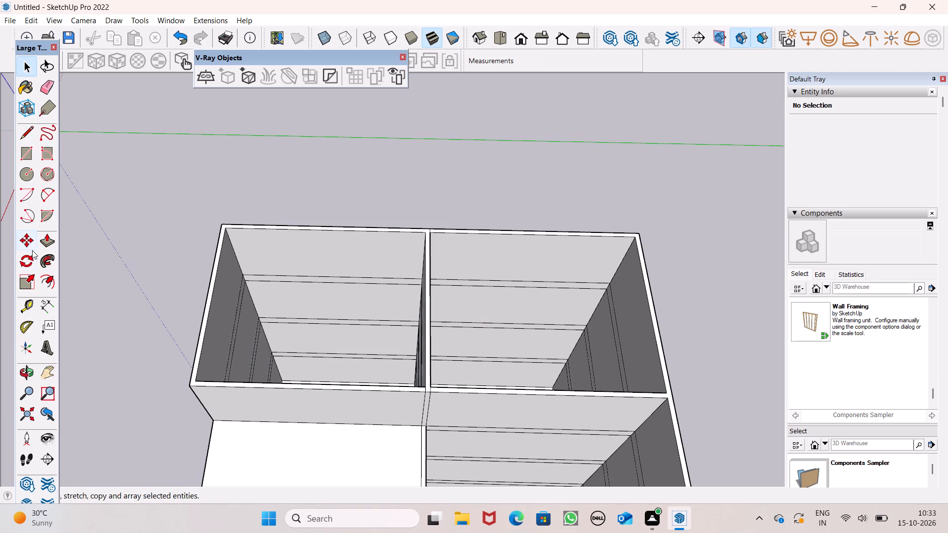
Push/Pull the wall tops around the two rooms adjoining the front room down 10' to the balcony slab level.
click(47, 243)
scroll(413, 275, down, 5)
scroll(458, 295, down, 2)
scroll(484, 401, up, 3)
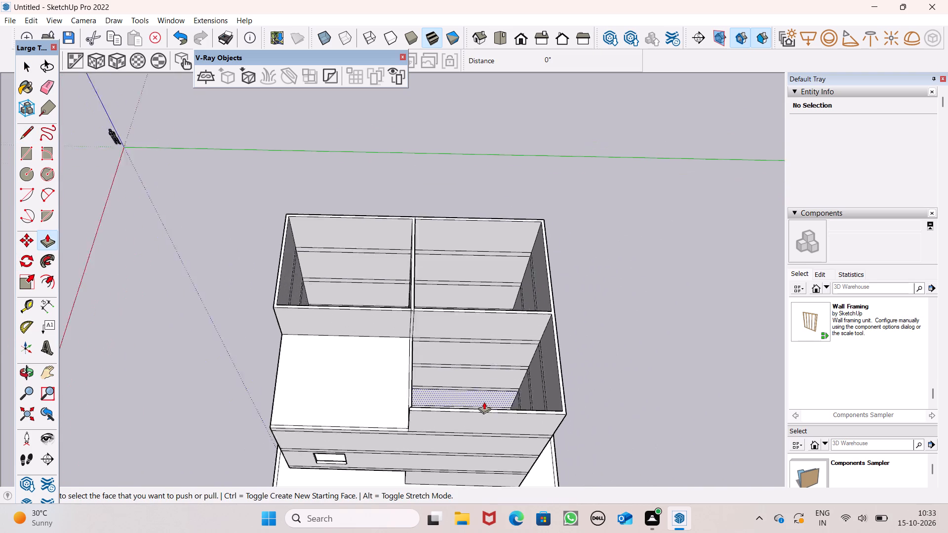
scroll(484, 402, up, 3)
scroll(511, 349, down, 4)
scroll(455, 391, up, 5)
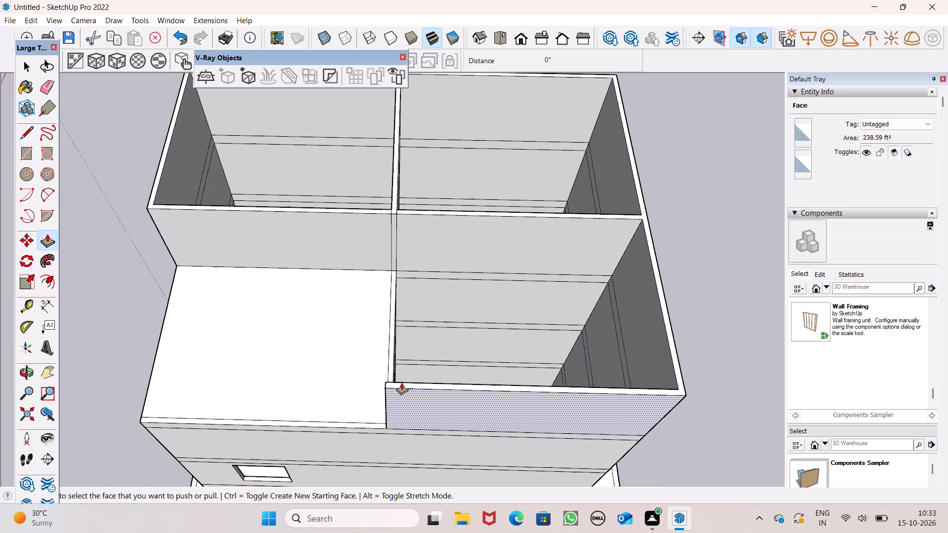
drag(401, 382, 377, 411)
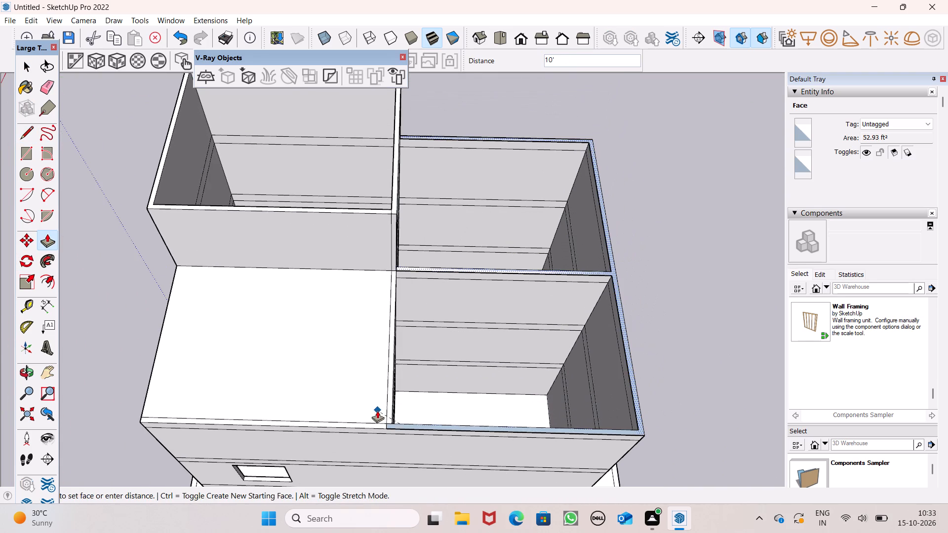
drag(377, 411, 376, 411)
key(space)
Examine the stepped massing of the raised front room, the top balcony slab and the lower rooms.
scroll(578, 324, down, 4)
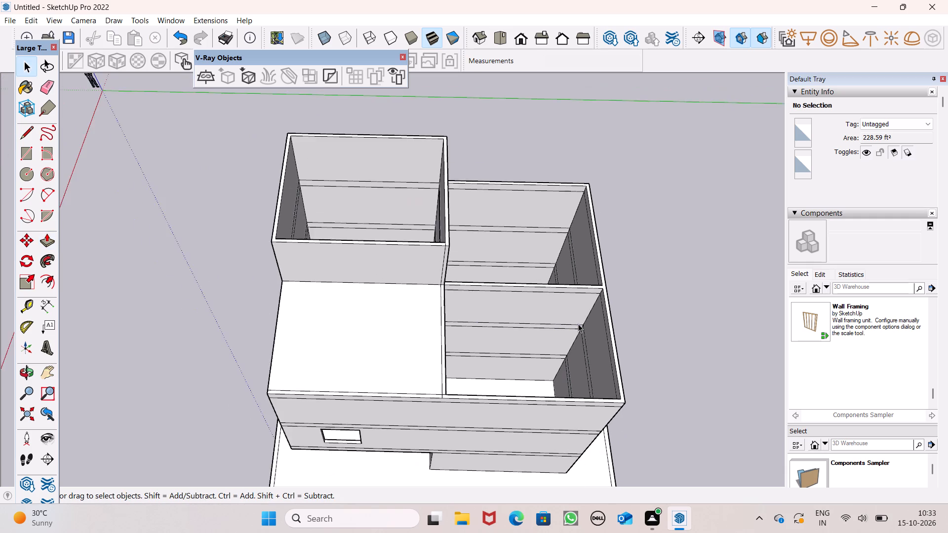
scroll(574, 345, up, 1)
middle_drag(574, 345, 773, 196)
middle_drag(346, 329, 519, 279)
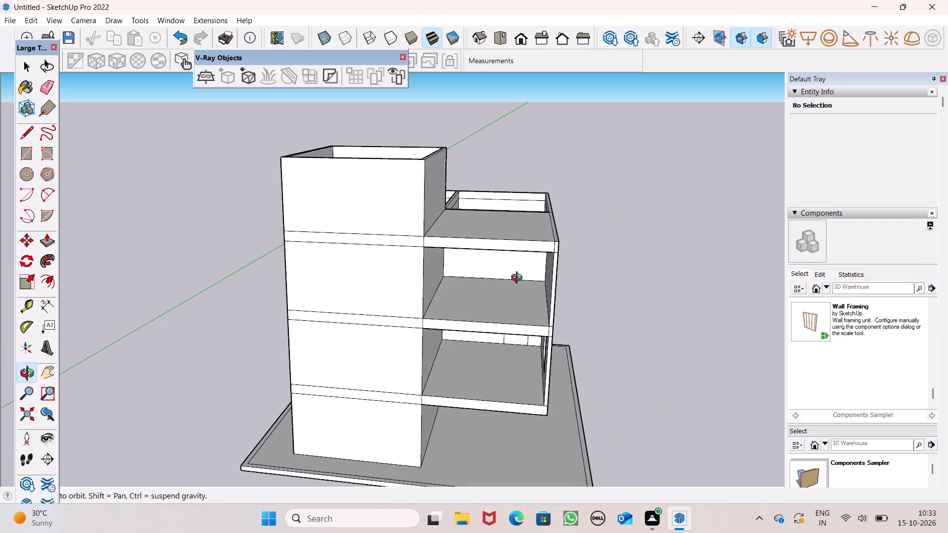
middle_drag(519, 279, 160, 397)
scroll(566, 276, up, 2)
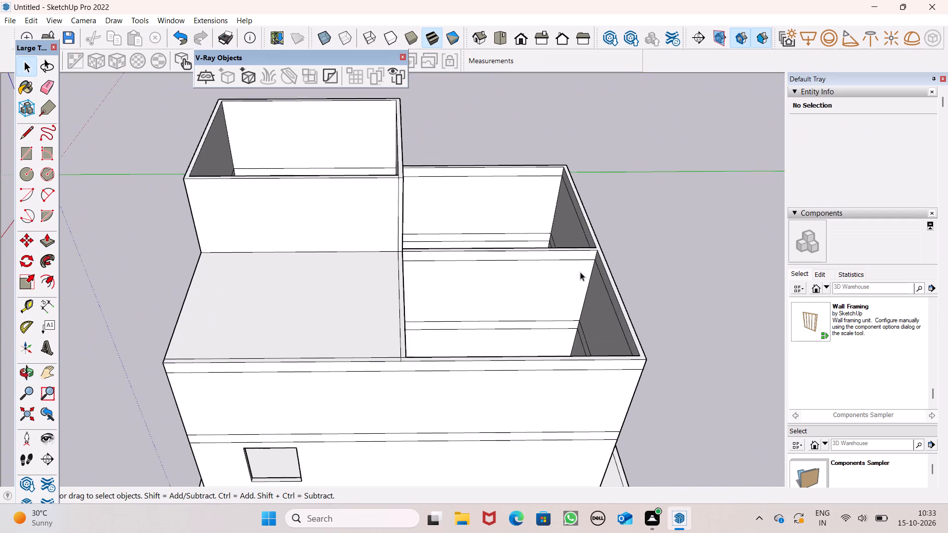
scroll(581, 267, down, 3)
middle_drag(581, 266, 515, 334)
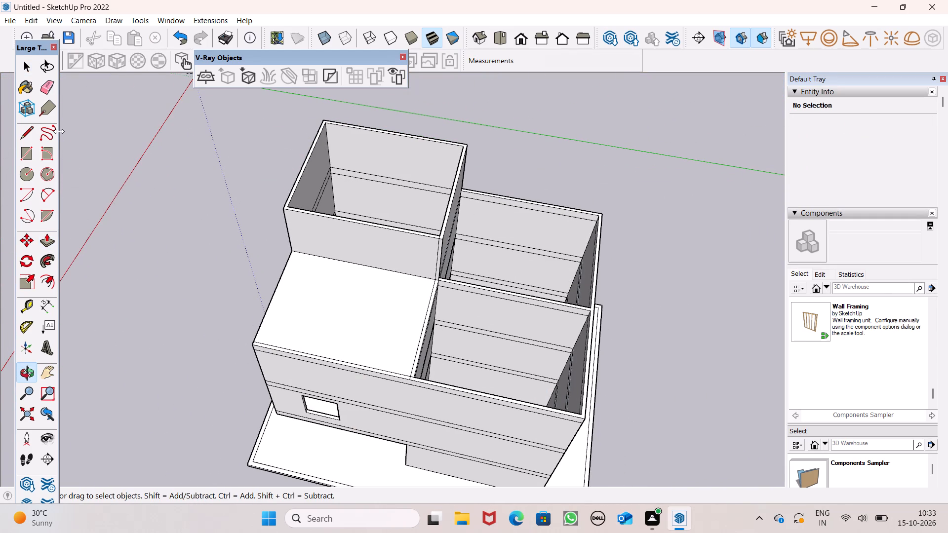
Trace a short line along the outer wall-top edge of the open room beside the raised storey, closing its top with a roof face.
click(17, 132)
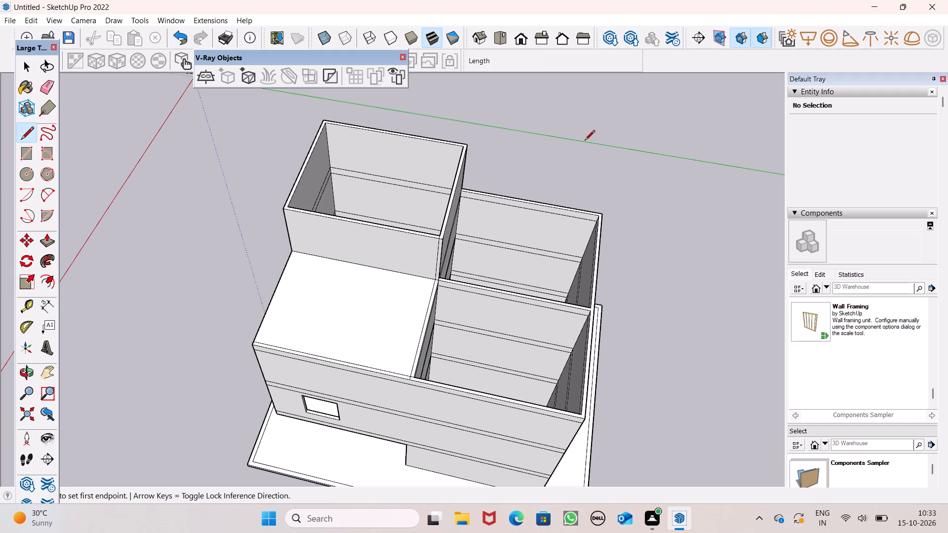
scroll(581, 176, up, 5)
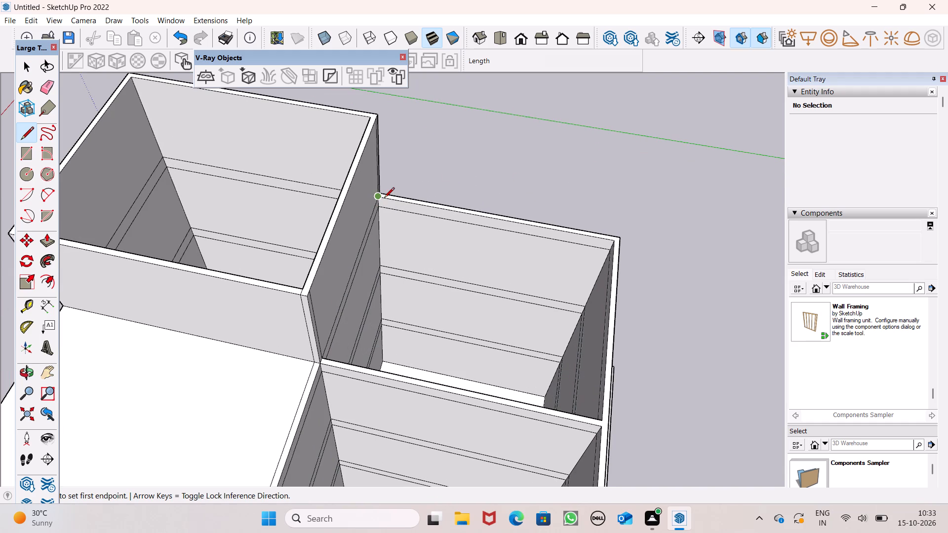
click(384, 198)
click(403, 204)
scroll(522, 156, down, 5)
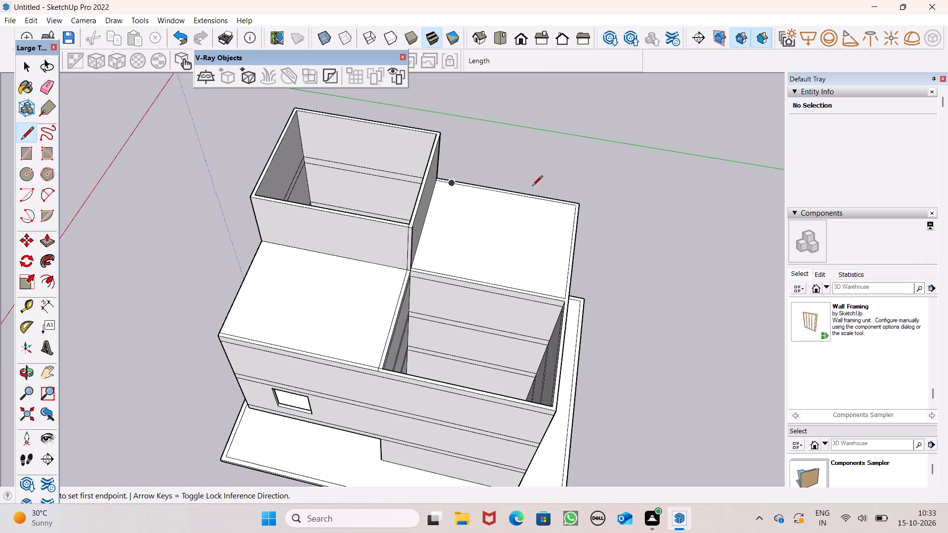
scroll(542, 174, down, 2)
scroll(514, 220, down, 1)
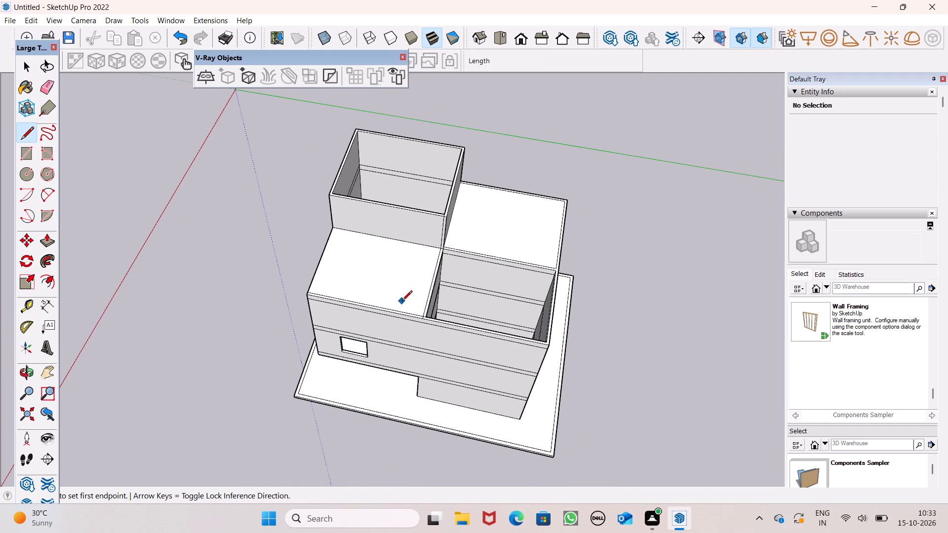
Trace a short line along the inner wall-top edge of the remaining open room, starting at the central junction, to close its top with a face.
scroll(454, 273, up, 4)
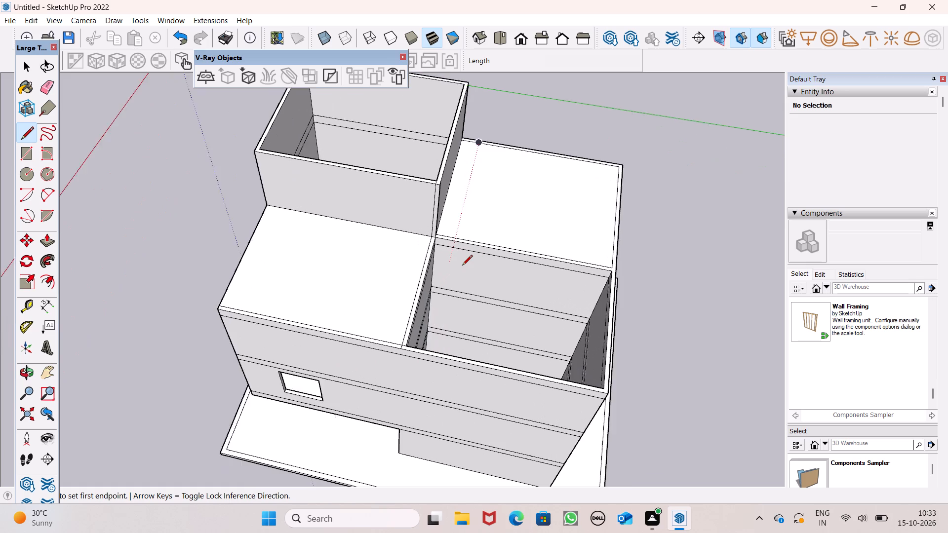
scroll(462, 266, up, 7)
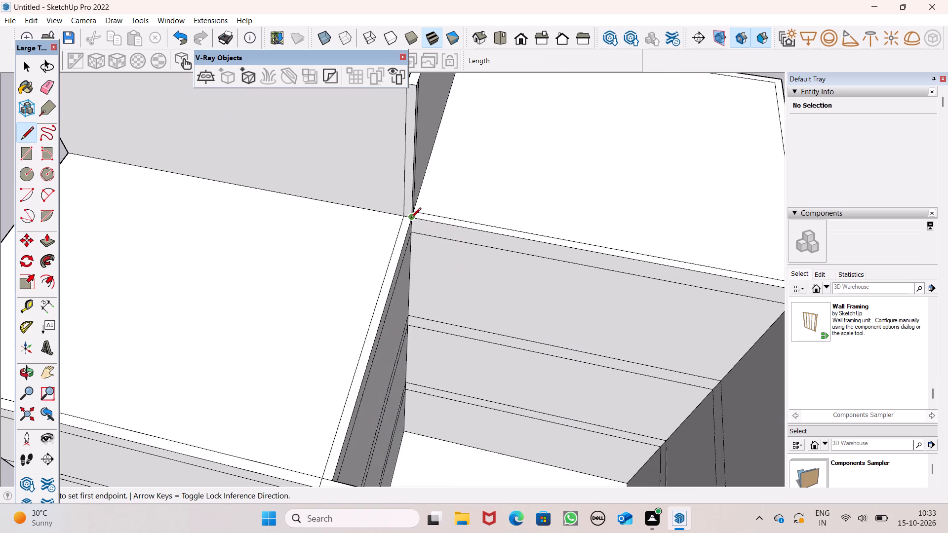
click(411, 219)
click(429, 223)
scroll(603, 179, down, 9)
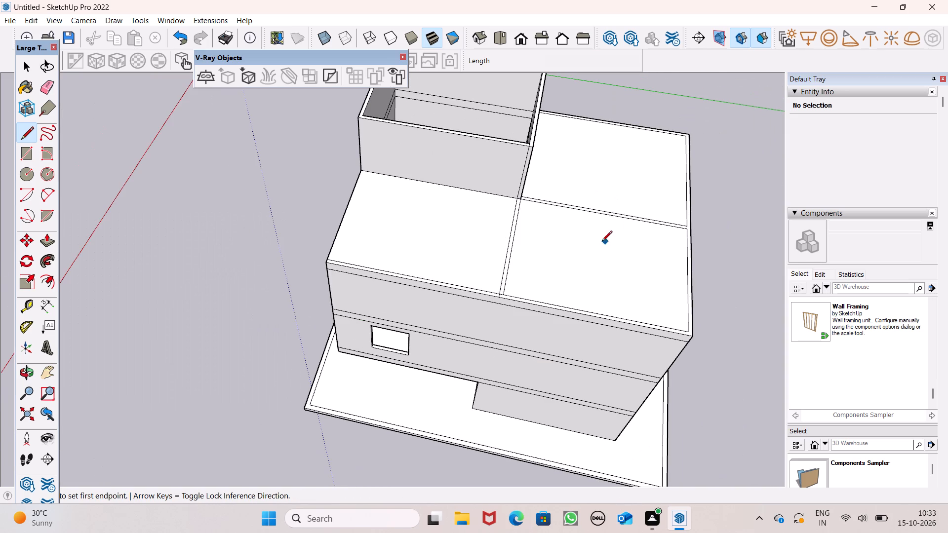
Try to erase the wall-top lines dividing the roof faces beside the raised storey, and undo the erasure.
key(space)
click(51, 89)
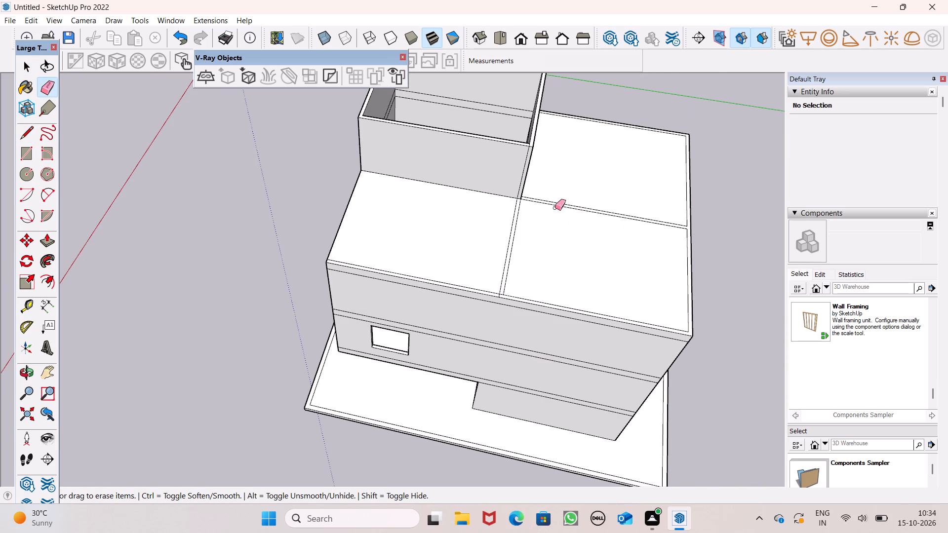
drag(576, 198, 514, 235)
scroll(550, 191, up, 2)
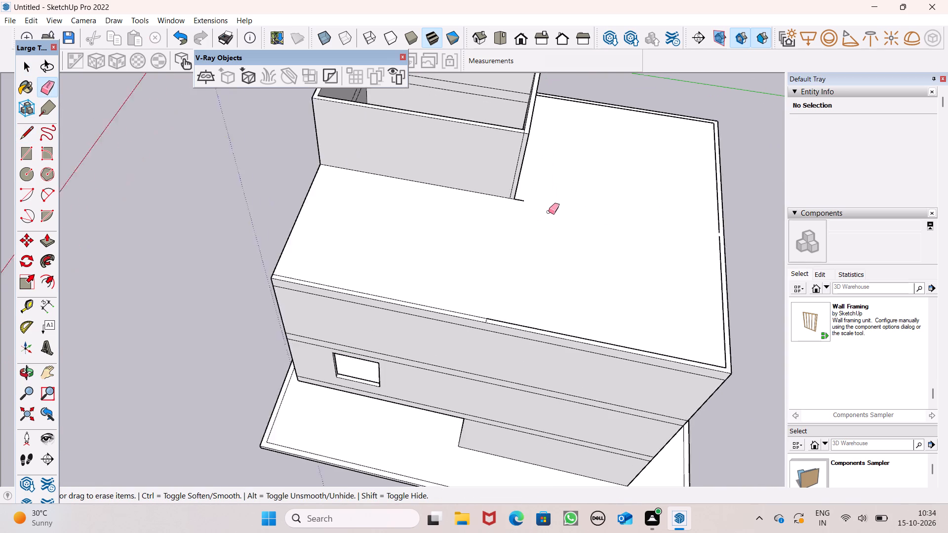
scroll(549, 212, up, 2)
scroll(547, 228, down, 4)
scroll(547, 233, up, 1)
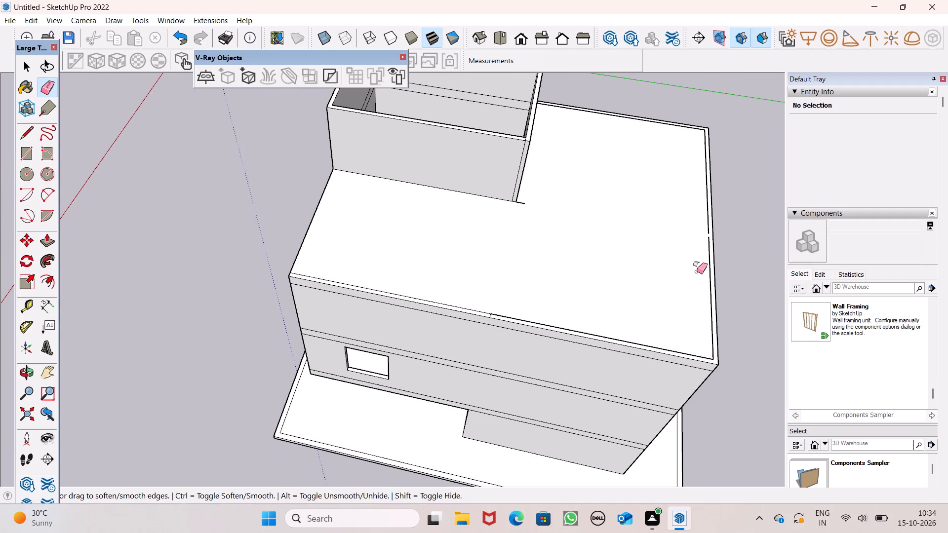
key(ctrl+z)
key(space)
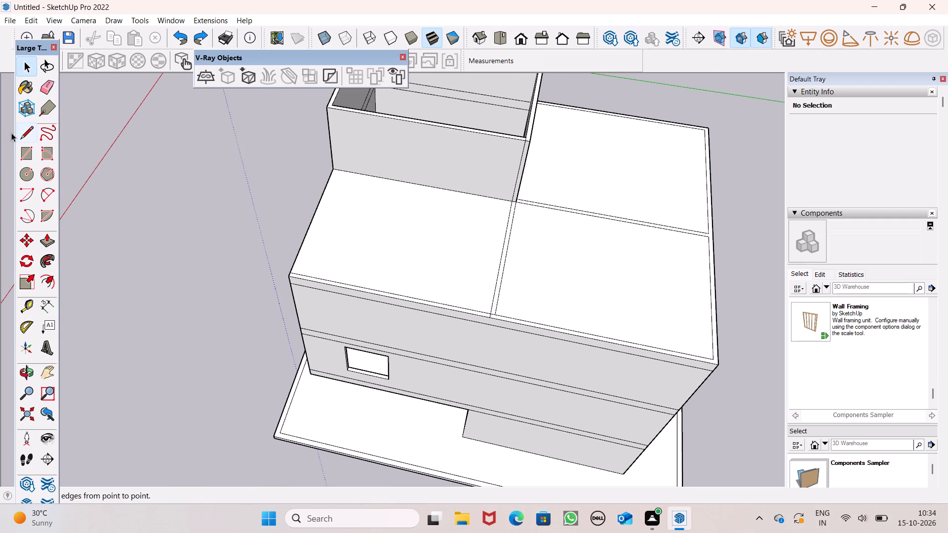
Draw a 6" line across the outer end of the partition wall top between the two newly roofed rooms.
click(25, 132)
scroll(240, 201, down, 2)
scroll(599, 258, up, 5)
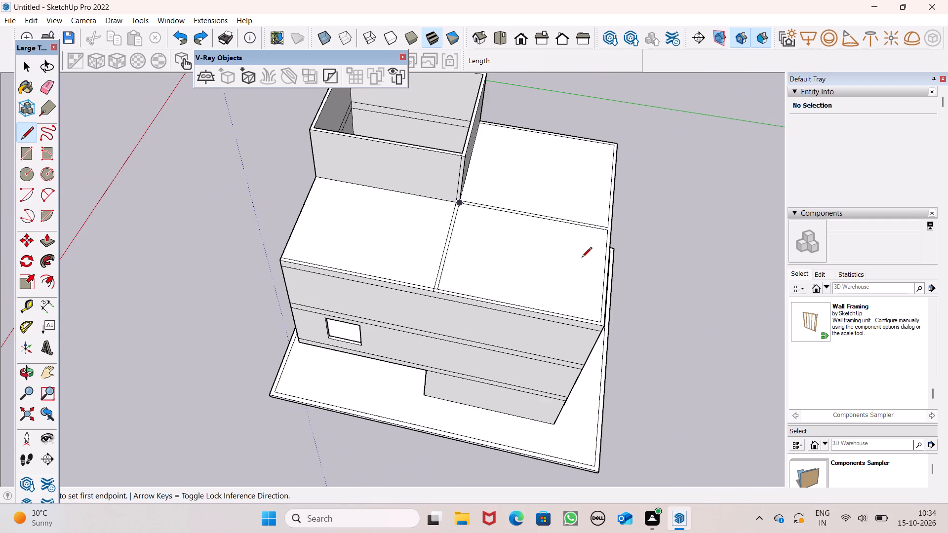
scroll(636, 227, up, 6)
click(578, 193)
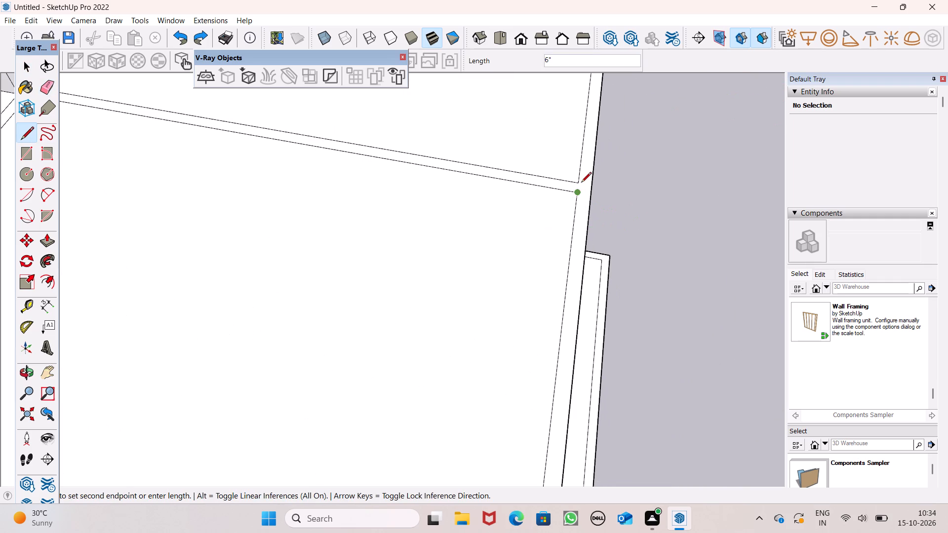
click(581, 183)
scroll(703, 274, down, 7)
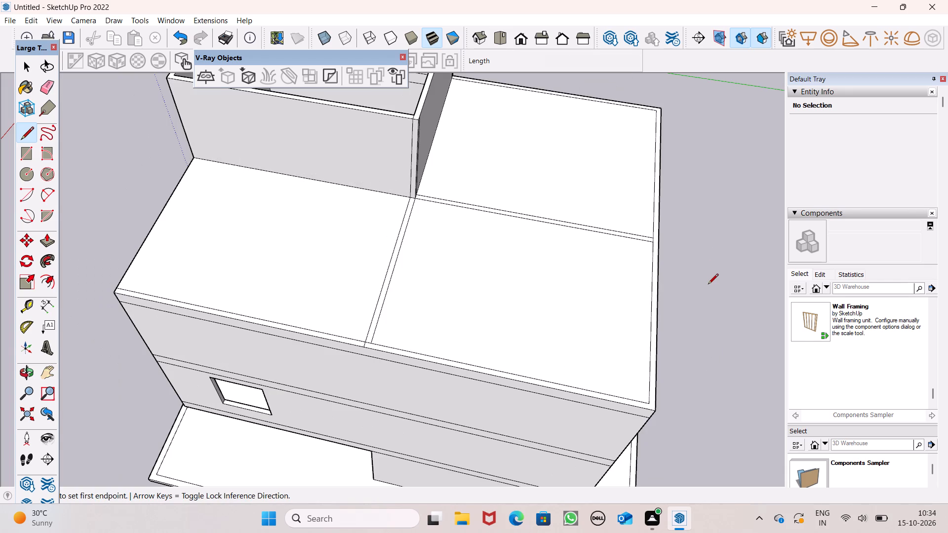
key(space)
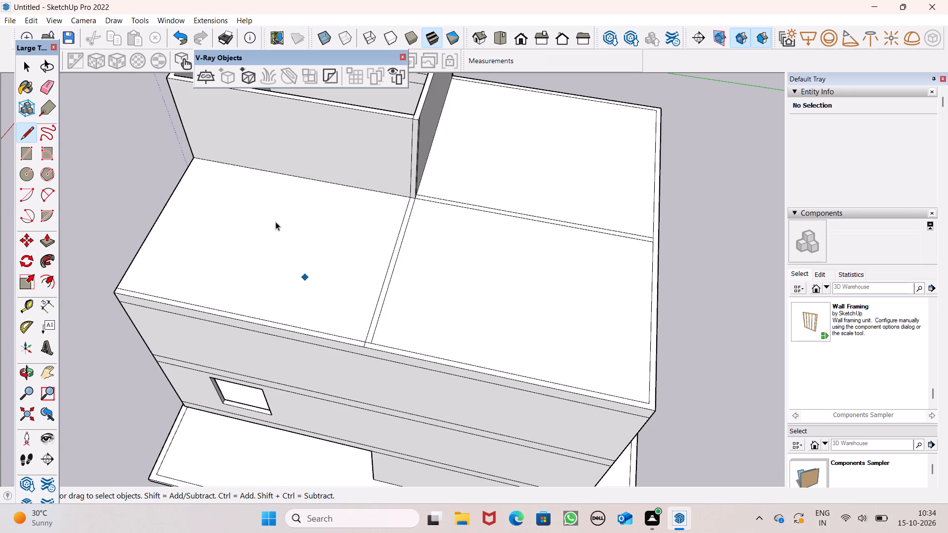
Copy the door outline on the middle balcony's back wall straight up to the floor line of the balcony above.
scroll(400, 272, down, 1)
middle_drag(430, 282, 647, 105)
middle_drag(382, 203, 425, 173)
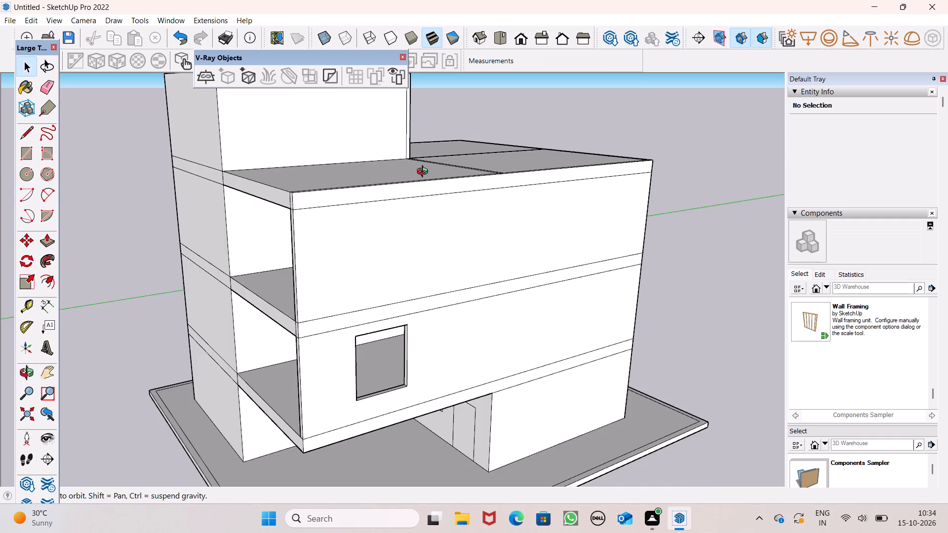
middle_drag(425, 173, 619, 204)
middle_drag(543, 303, 545, 255)
scroll(543, 303, up, 1)
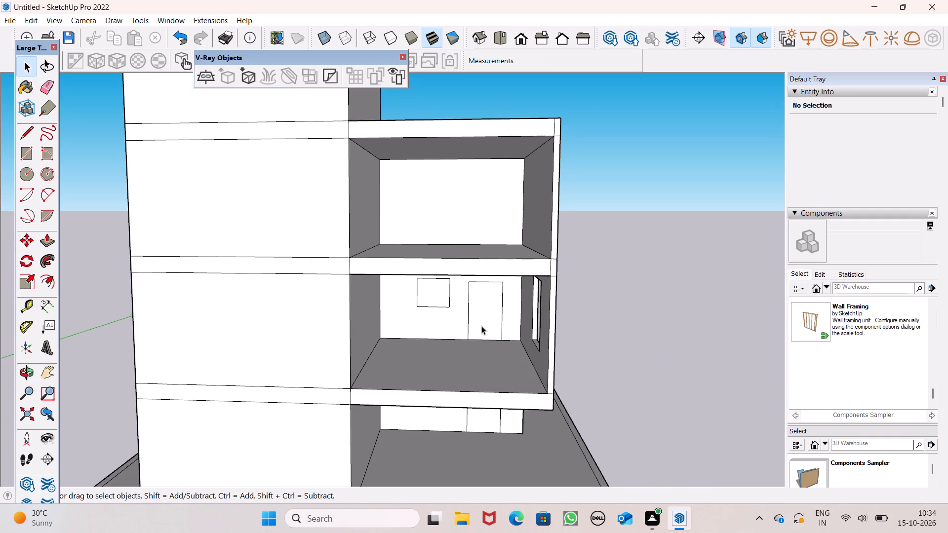
double_click(487, 329)
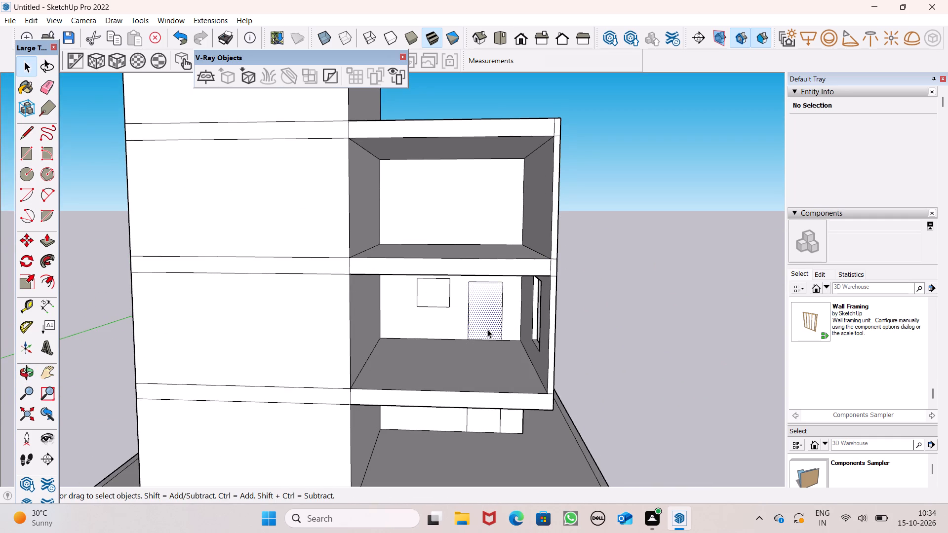
key(m)
key(Return)
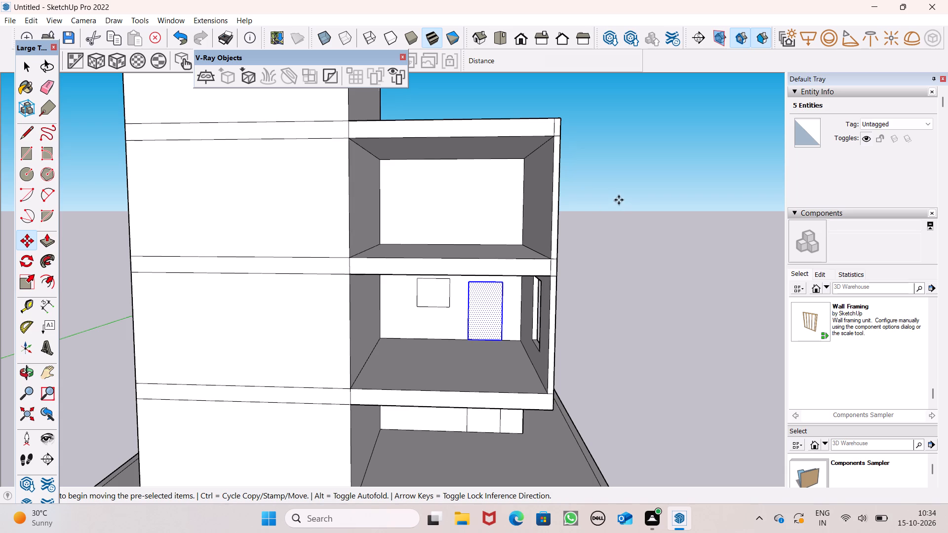
drag(501, 341, 501, 237)
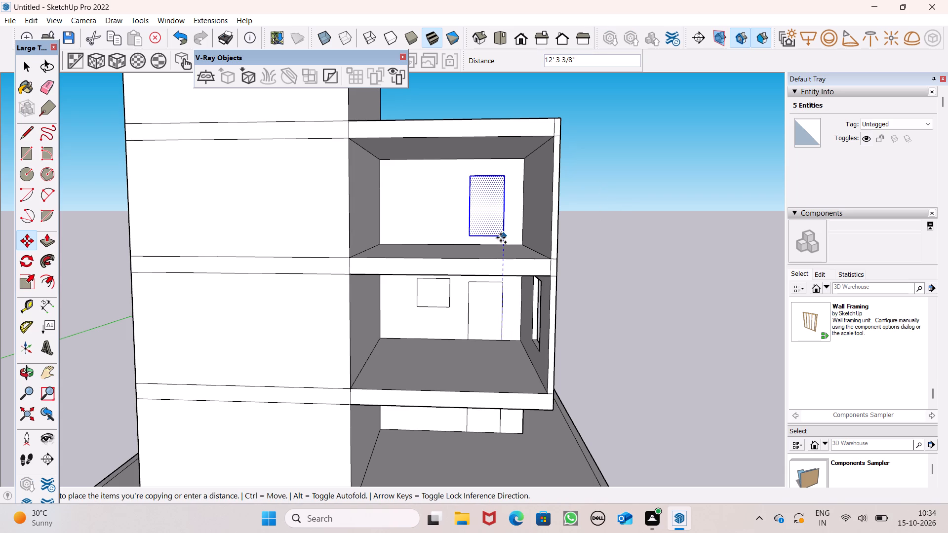
drag(501, 237, 502, 243)
key(space)
click(605, 239)
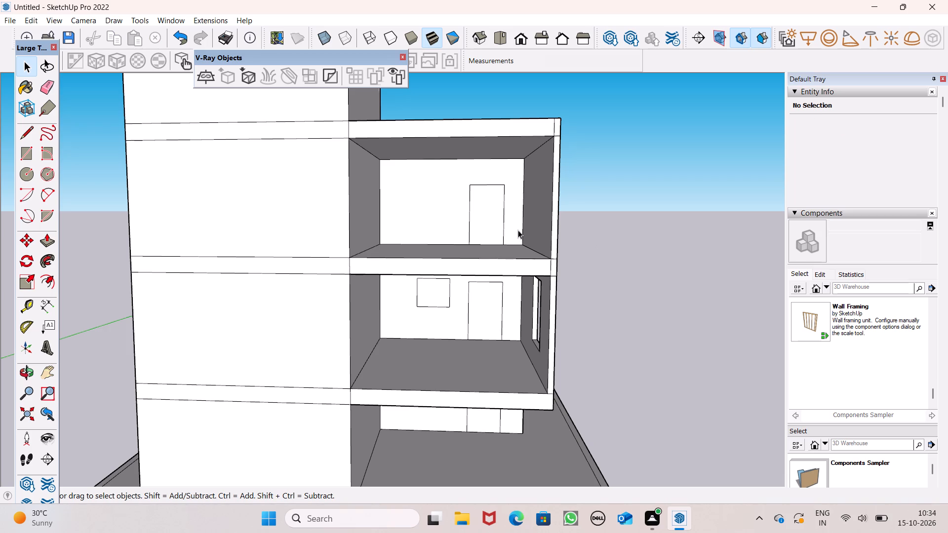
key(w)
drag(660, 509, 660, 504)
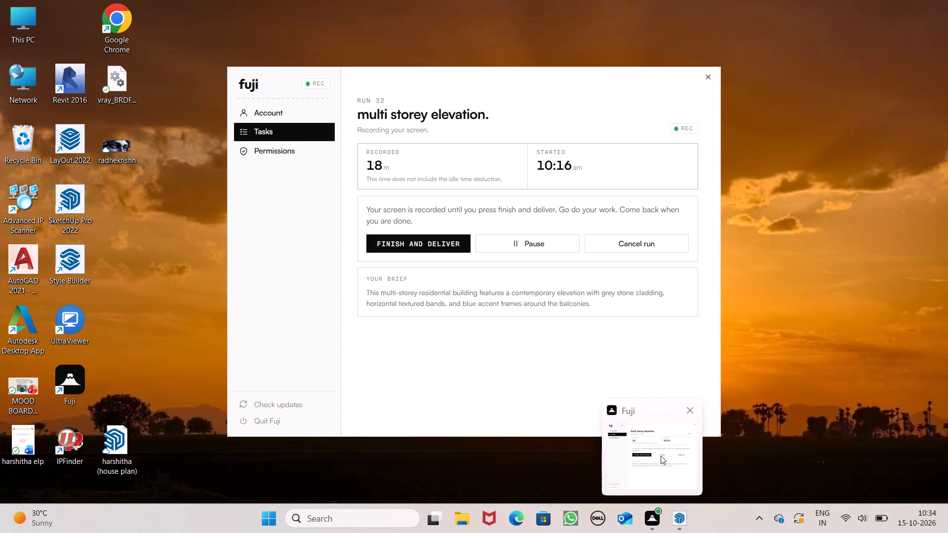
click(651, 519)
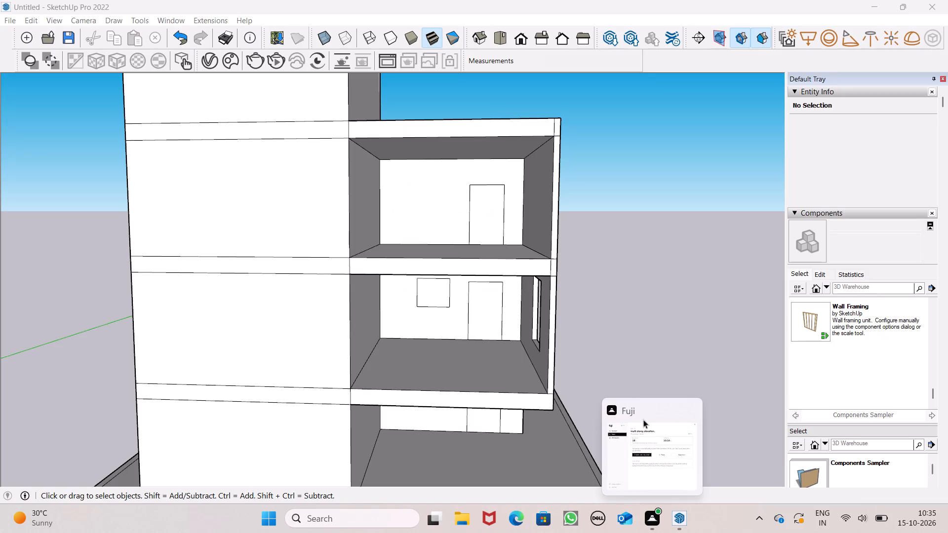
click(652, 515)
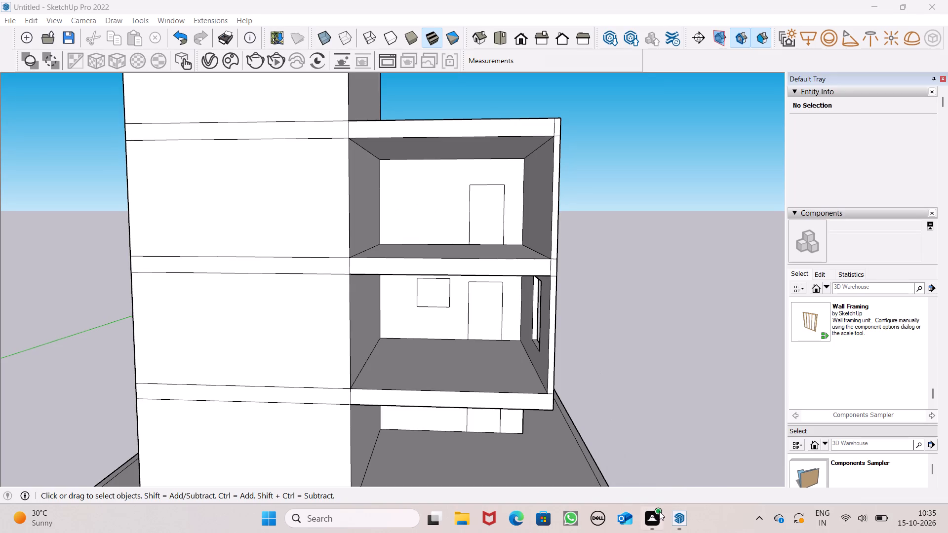
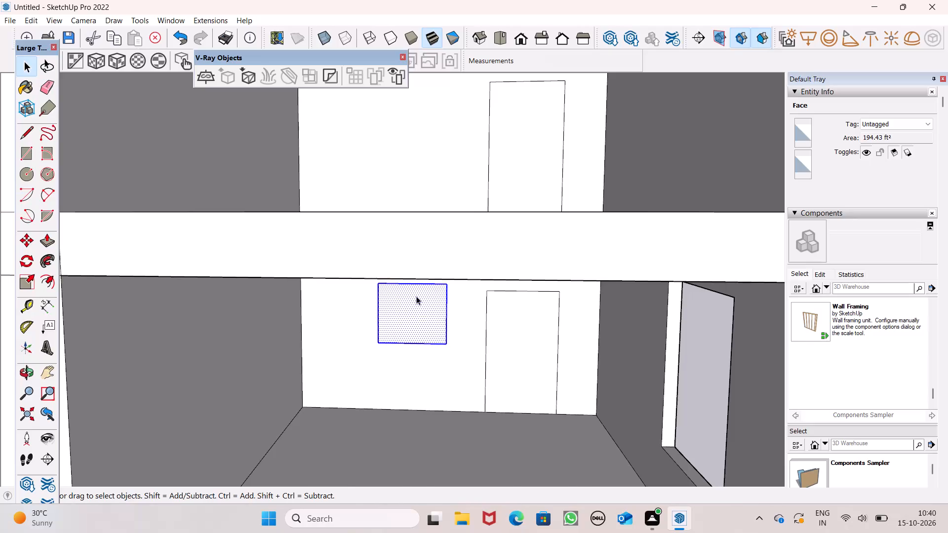
Copy the window outline on the middle balcony's back wall about 11' 1" straight up to the balcony above.
scroll(417, 296, down, 6)
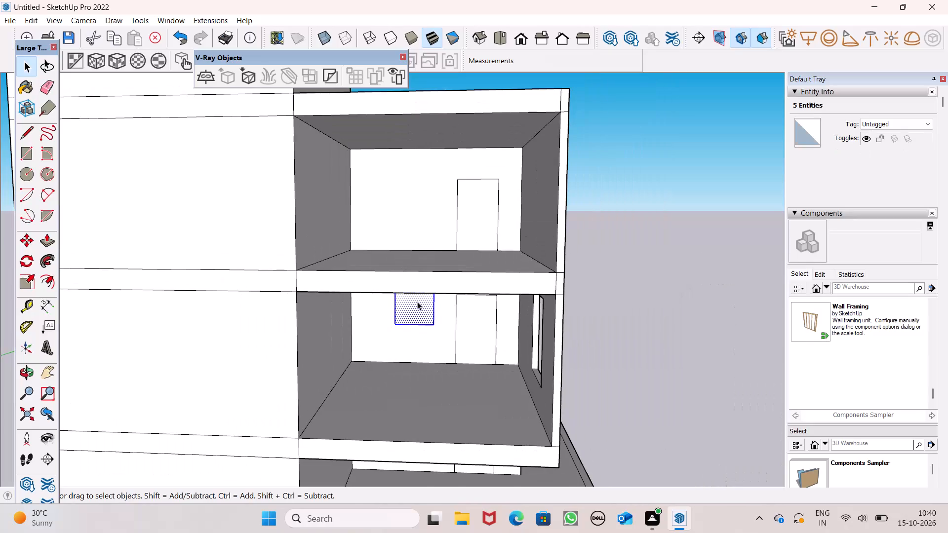
key(m)
key(Return)
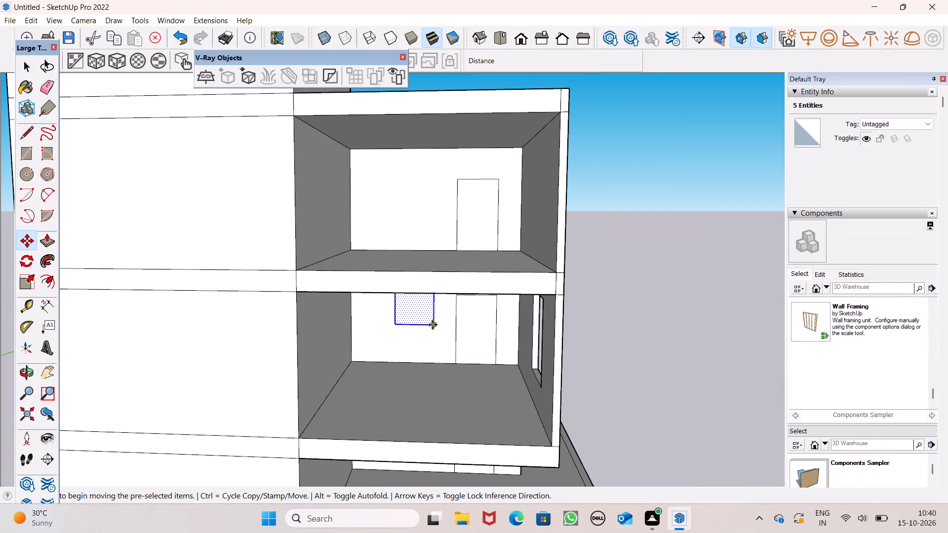
drag(434, 325, 435, 200)
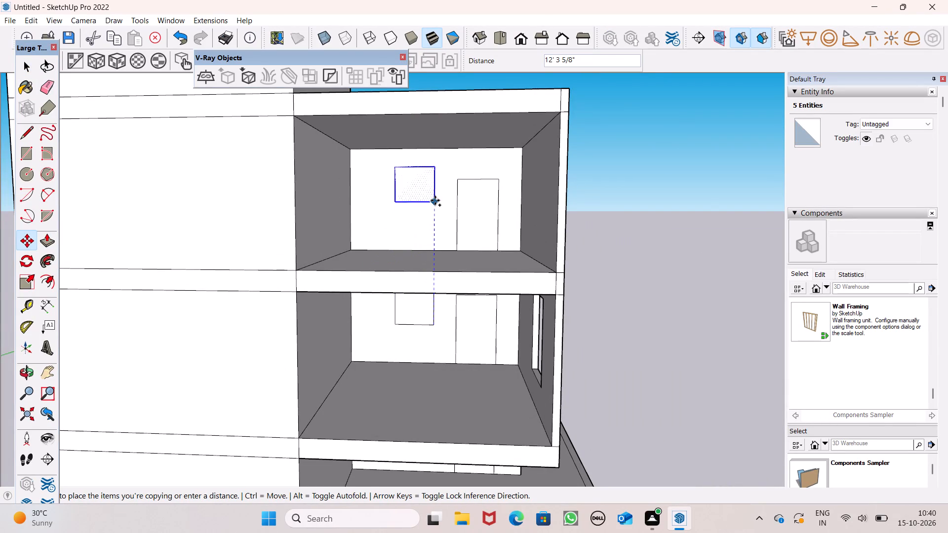
drag(435, 200, 431, 214)
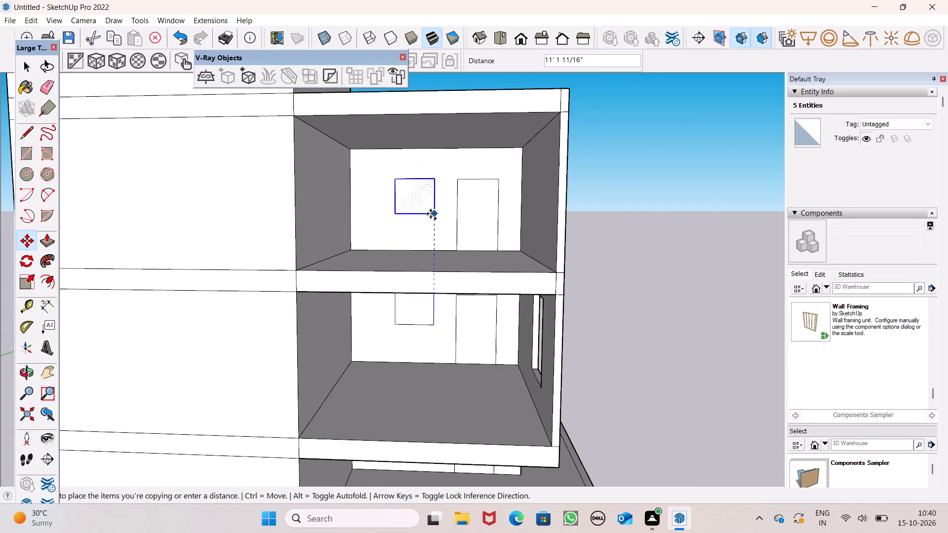
drag(431, 214, 431, 213)
key(space)
click(611, 258)
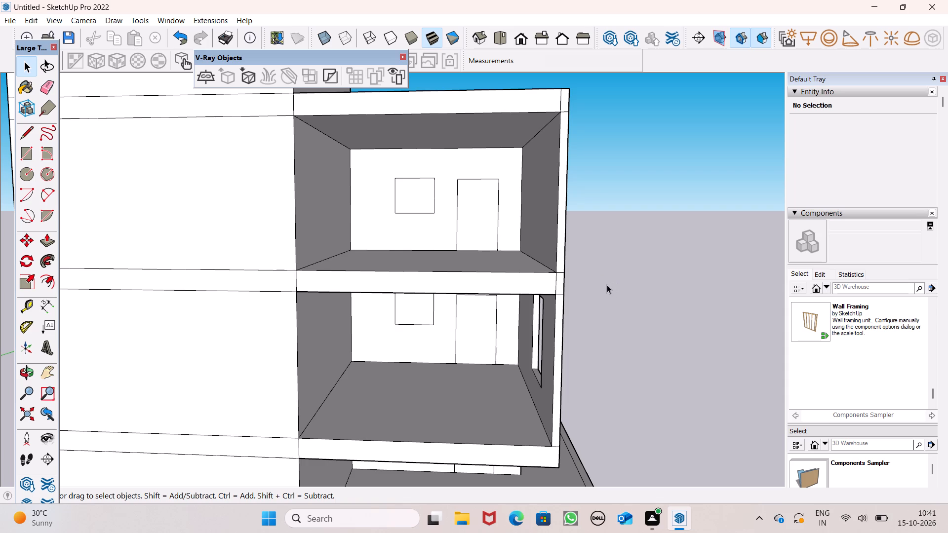
Draw a window rectangle about 6' 8" by 5' 9" on the upper storey's side wall, above the existing window opening.
scroll(567, 261, down, 1)
middle_drag(581, 279, 480, 304)
scroll(622, 283, down, 3)
key(space)
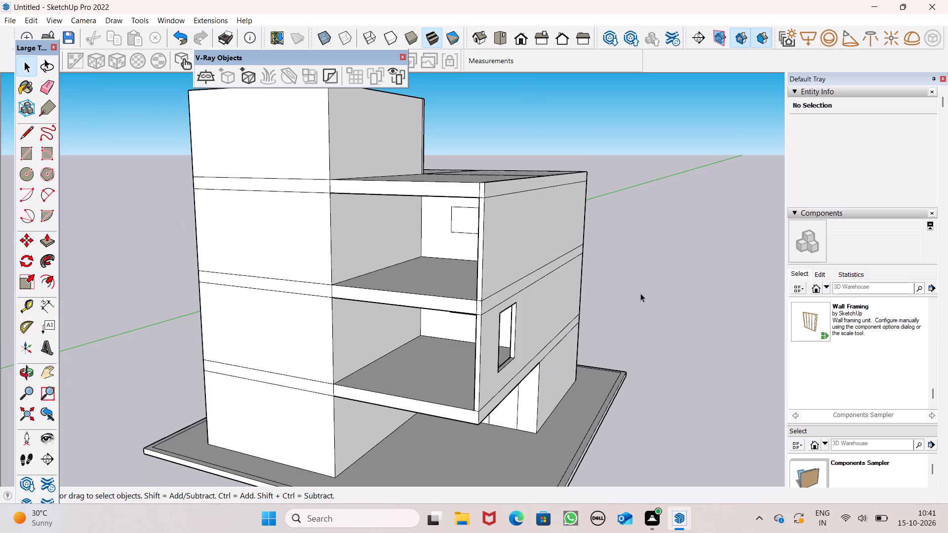
scroll(640, 295, up, 1)
middle_drag(640, 300, 439, 307)
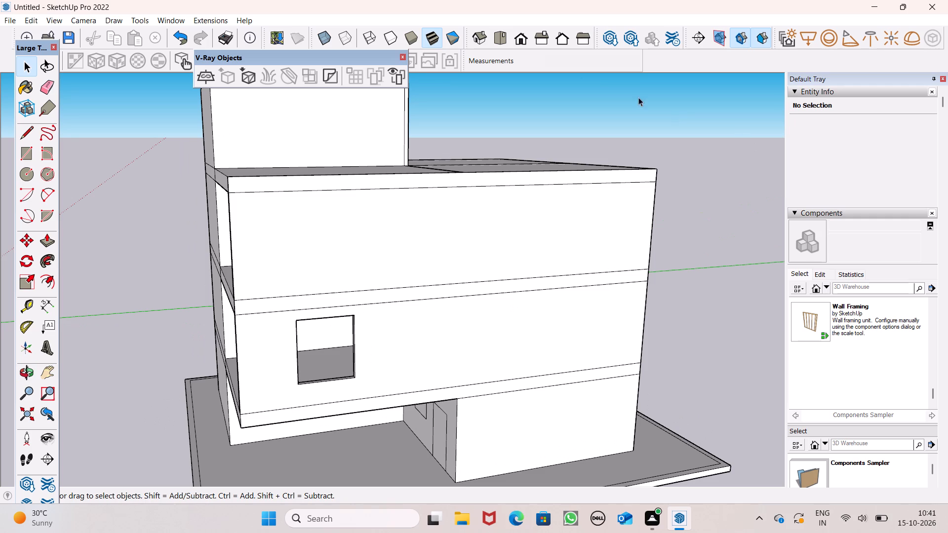
middle_drag(388, 201, 350, 214)
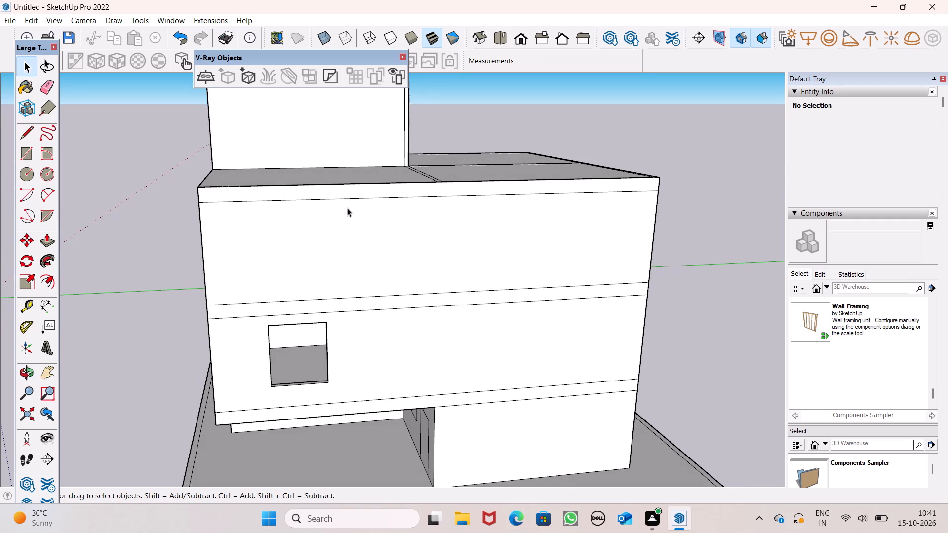
click(31, 152)
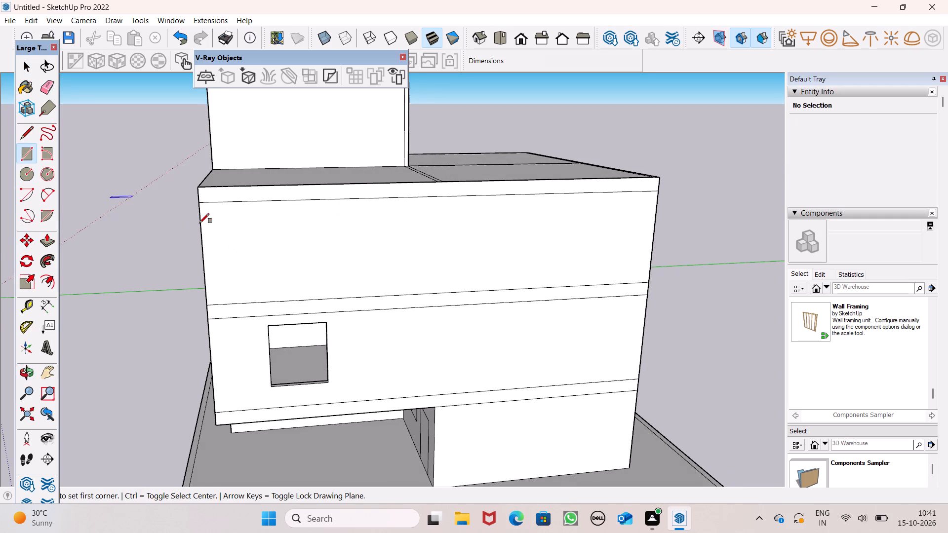
scroll(276, 245, up, 1)
middle_drag(276, 245, 256, 237)
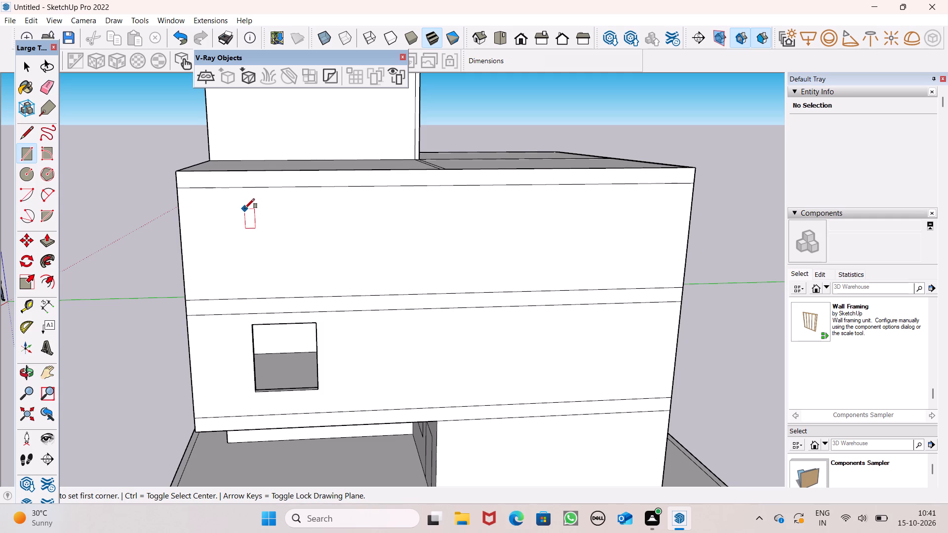
click(245, 207)
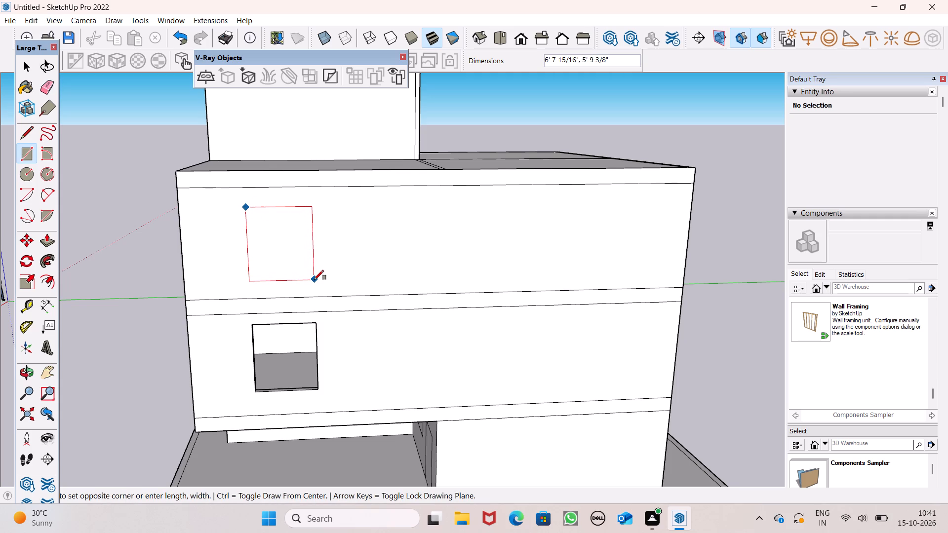
click(314, 280)
key(space)
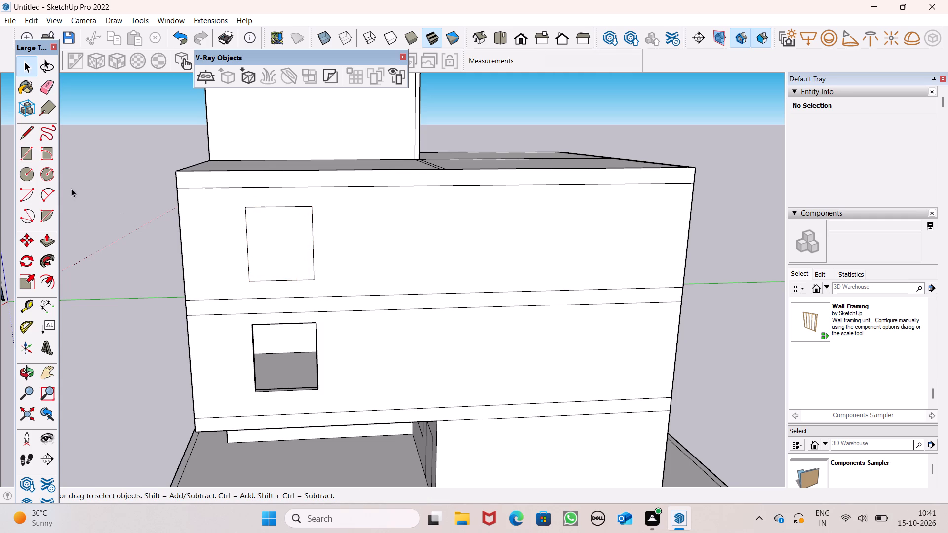
Push the new upper-storey window rectangle through the side wall to cut an opening.
click(39, 240)
drag(280, 270, 282, 265)
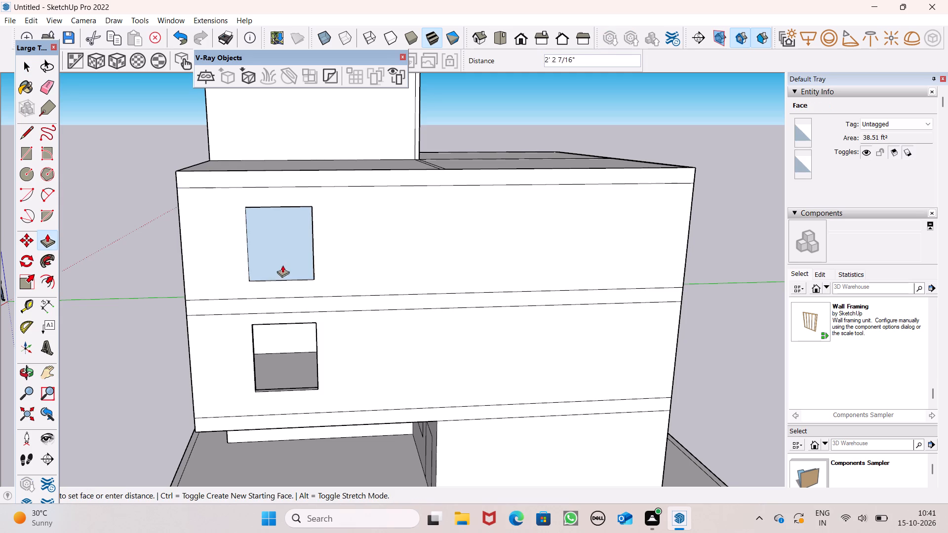
drag(282, 265, 301, 245)
key(space)
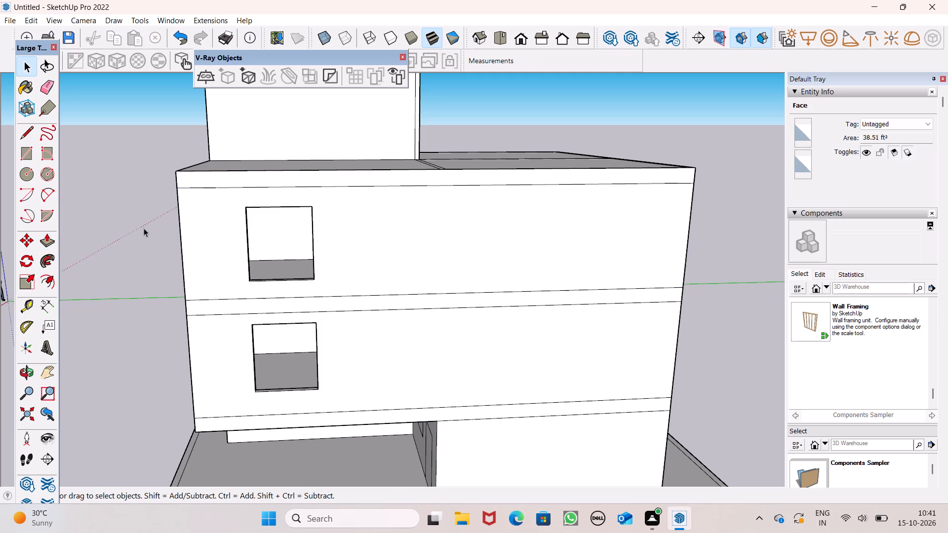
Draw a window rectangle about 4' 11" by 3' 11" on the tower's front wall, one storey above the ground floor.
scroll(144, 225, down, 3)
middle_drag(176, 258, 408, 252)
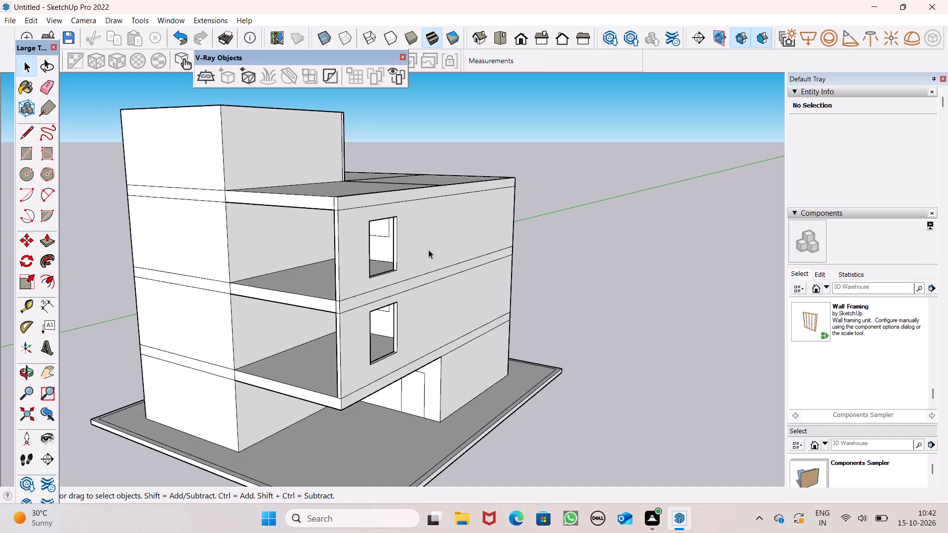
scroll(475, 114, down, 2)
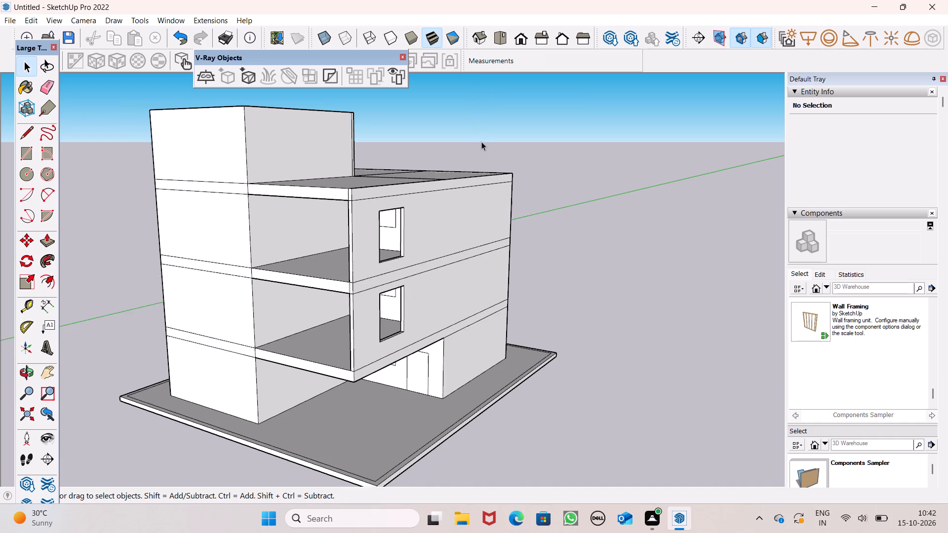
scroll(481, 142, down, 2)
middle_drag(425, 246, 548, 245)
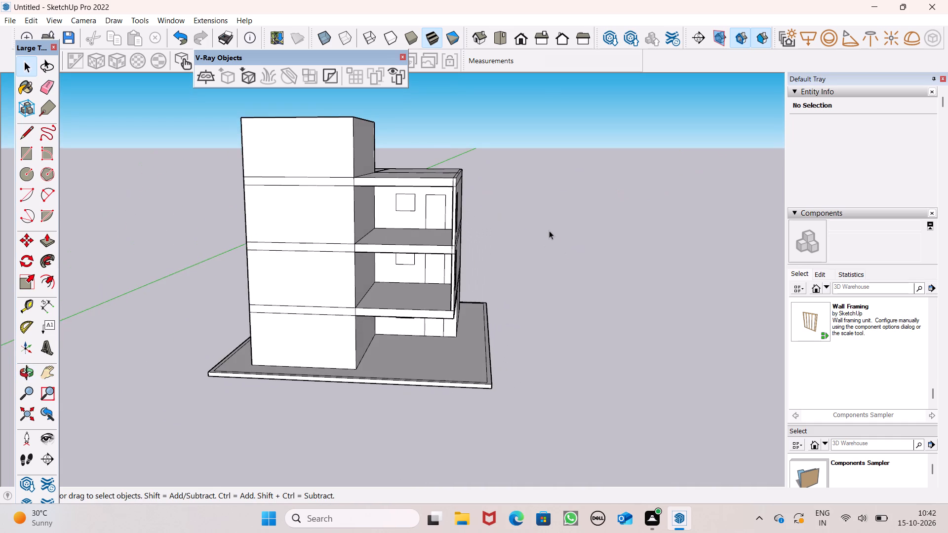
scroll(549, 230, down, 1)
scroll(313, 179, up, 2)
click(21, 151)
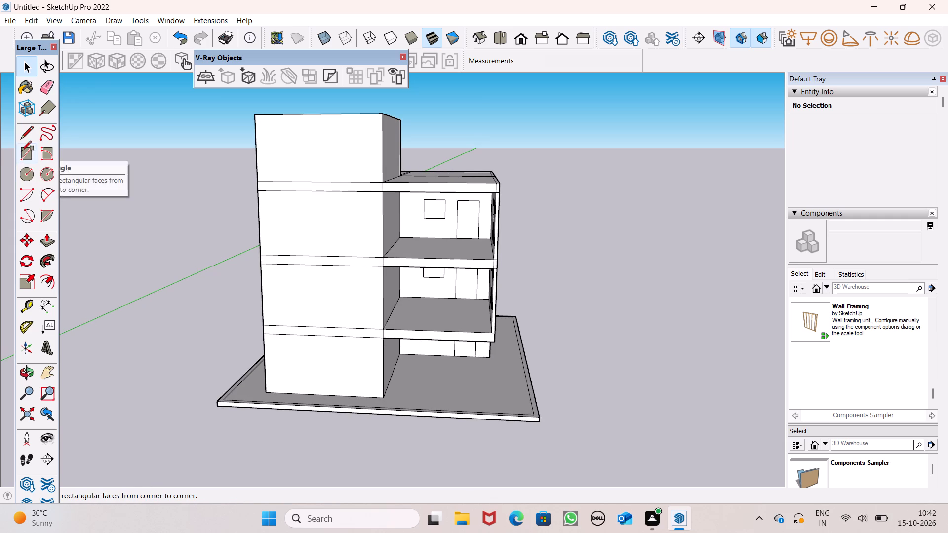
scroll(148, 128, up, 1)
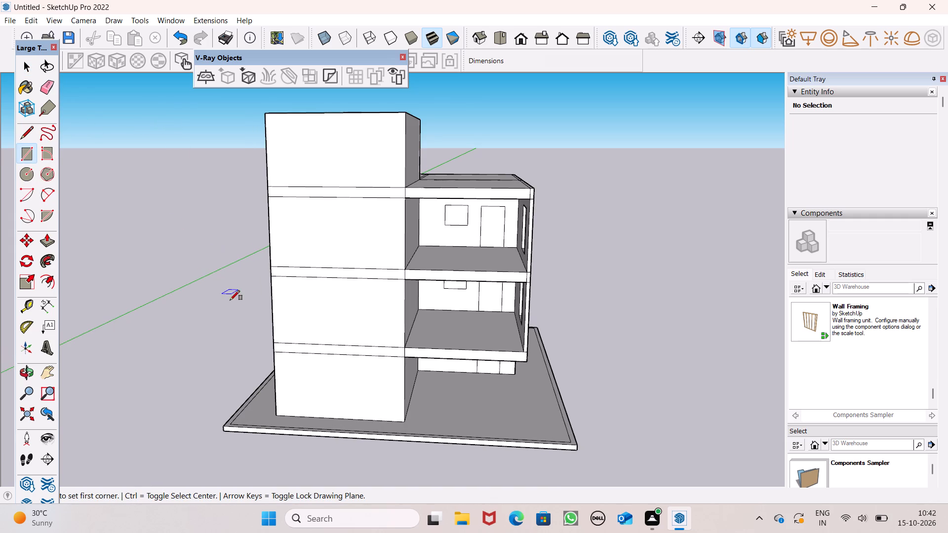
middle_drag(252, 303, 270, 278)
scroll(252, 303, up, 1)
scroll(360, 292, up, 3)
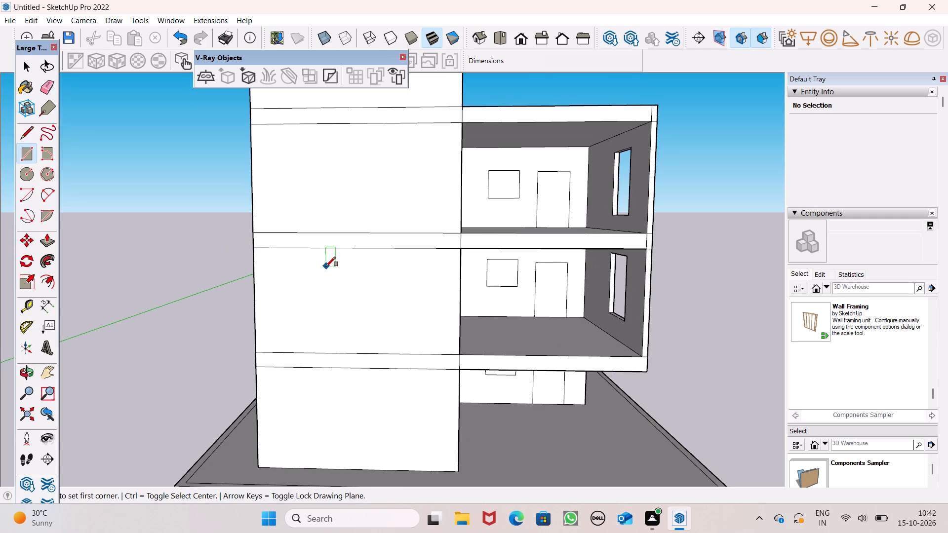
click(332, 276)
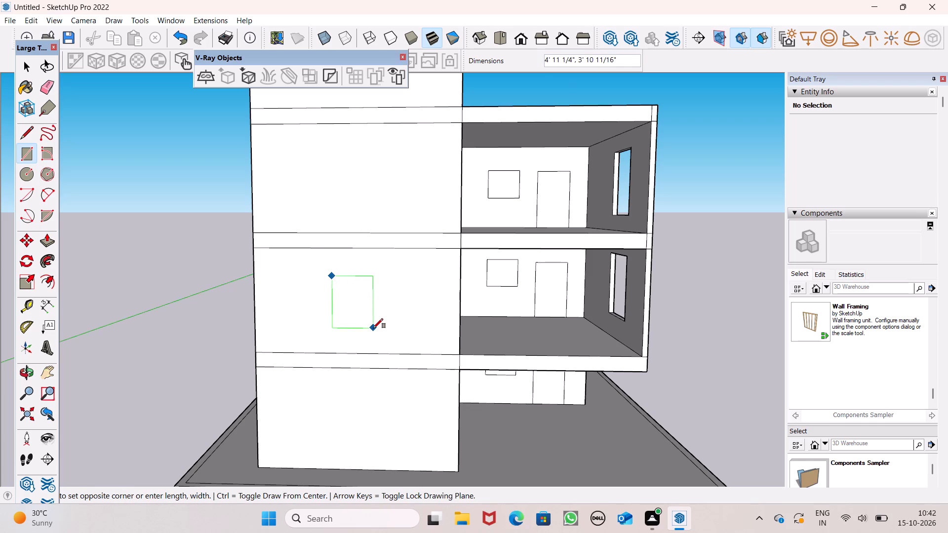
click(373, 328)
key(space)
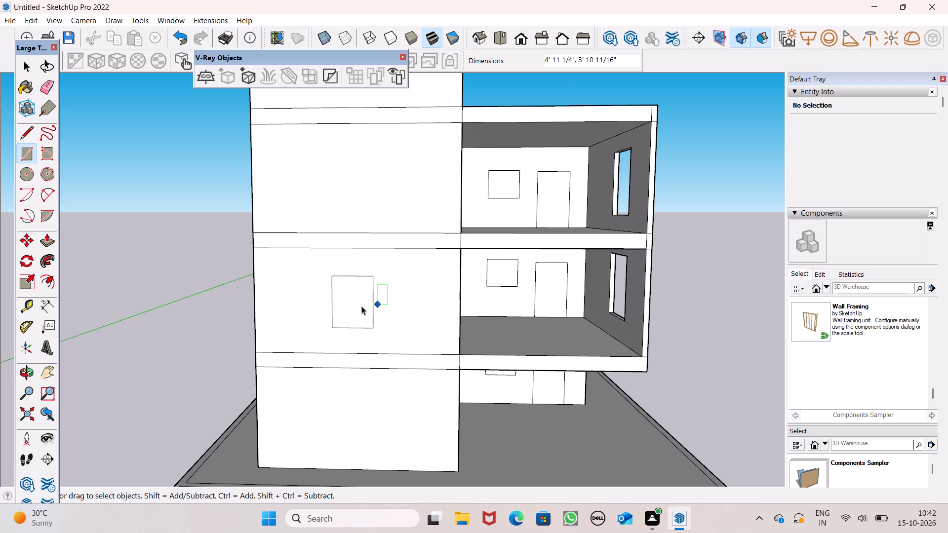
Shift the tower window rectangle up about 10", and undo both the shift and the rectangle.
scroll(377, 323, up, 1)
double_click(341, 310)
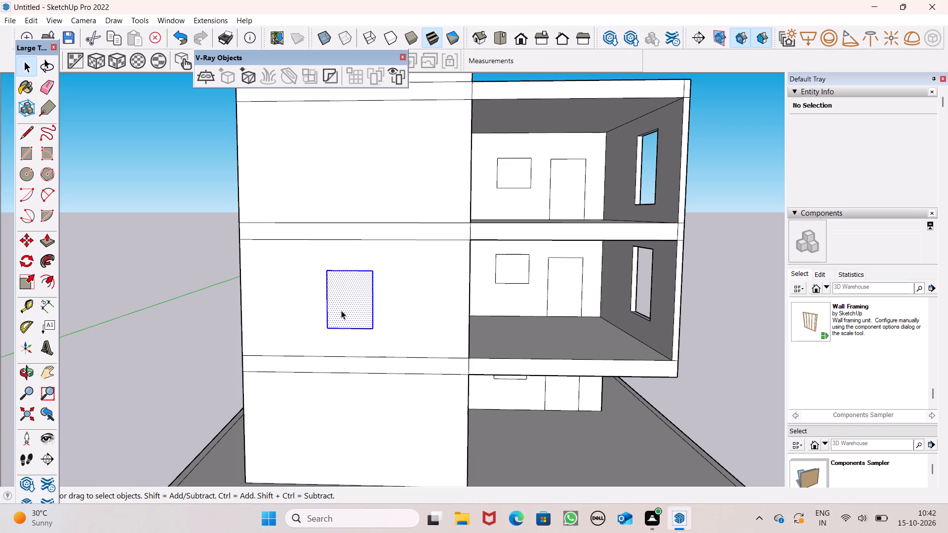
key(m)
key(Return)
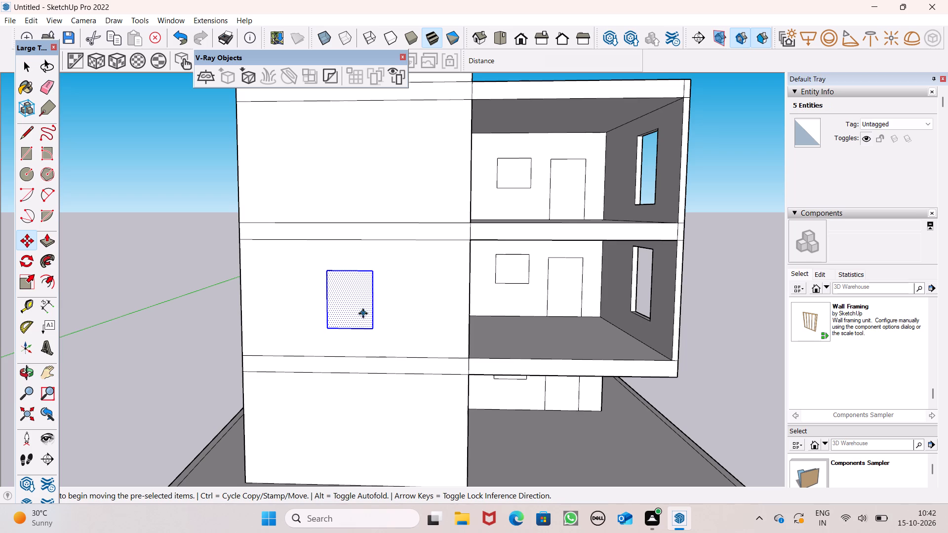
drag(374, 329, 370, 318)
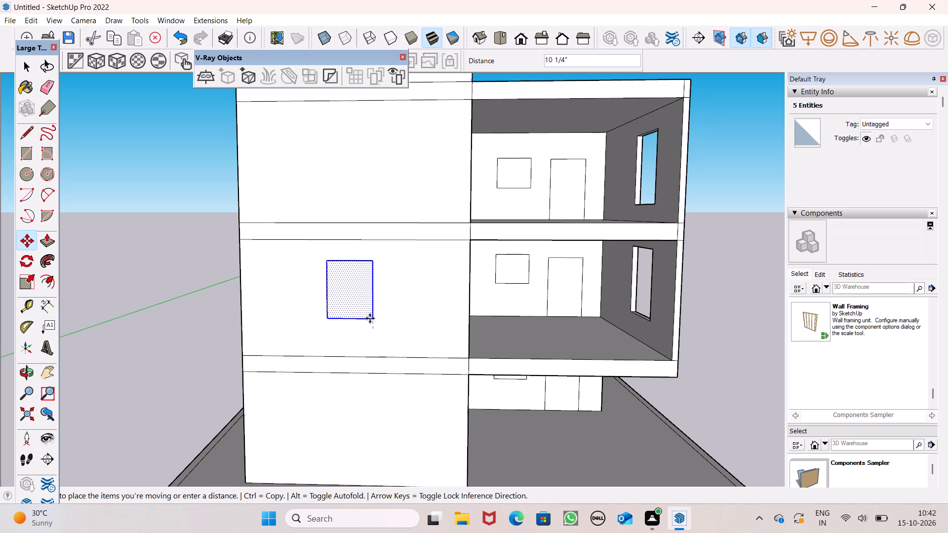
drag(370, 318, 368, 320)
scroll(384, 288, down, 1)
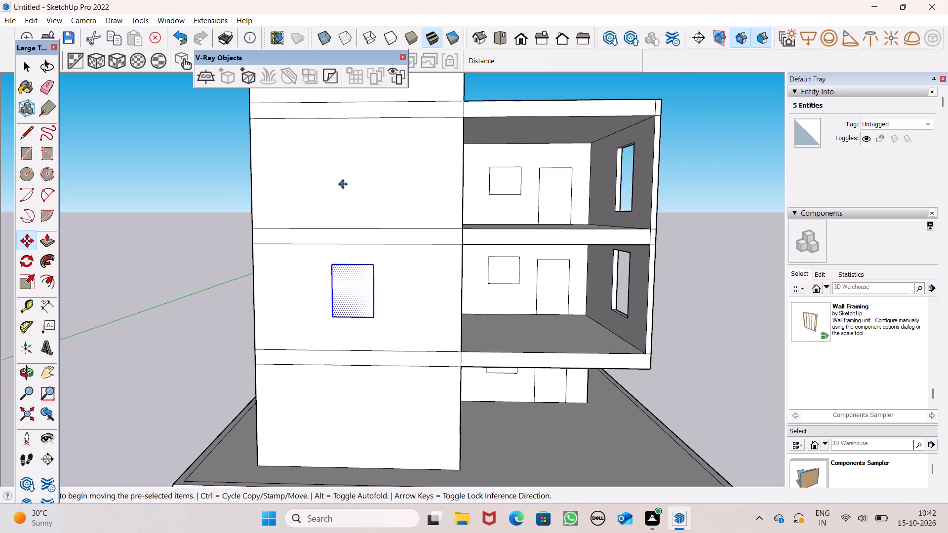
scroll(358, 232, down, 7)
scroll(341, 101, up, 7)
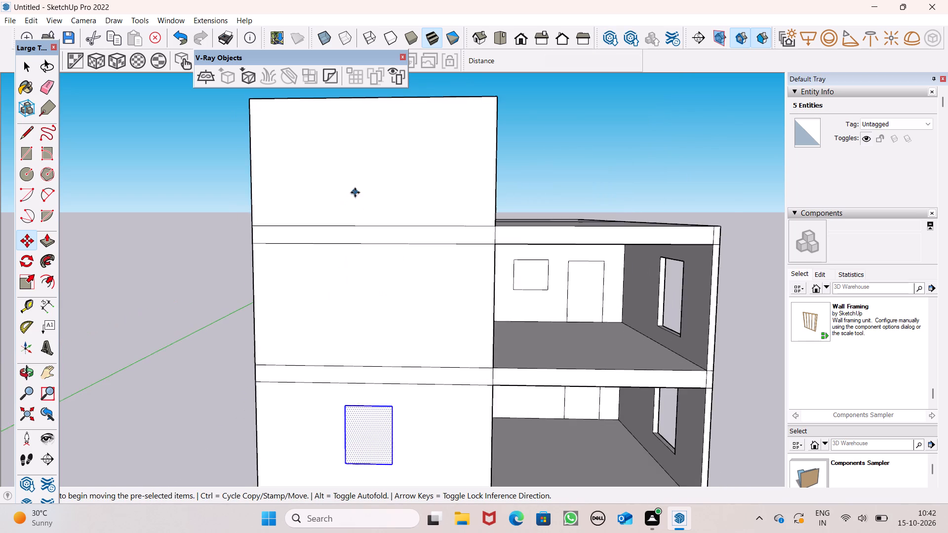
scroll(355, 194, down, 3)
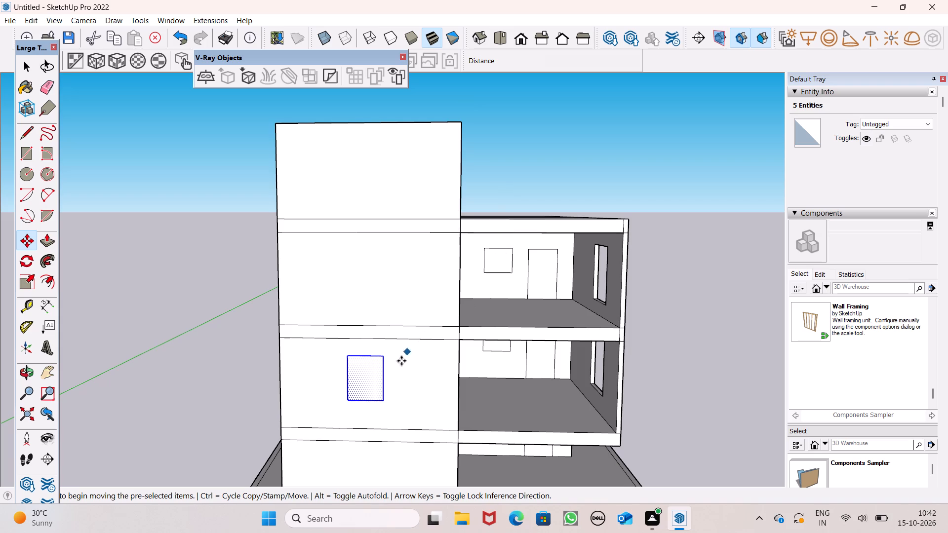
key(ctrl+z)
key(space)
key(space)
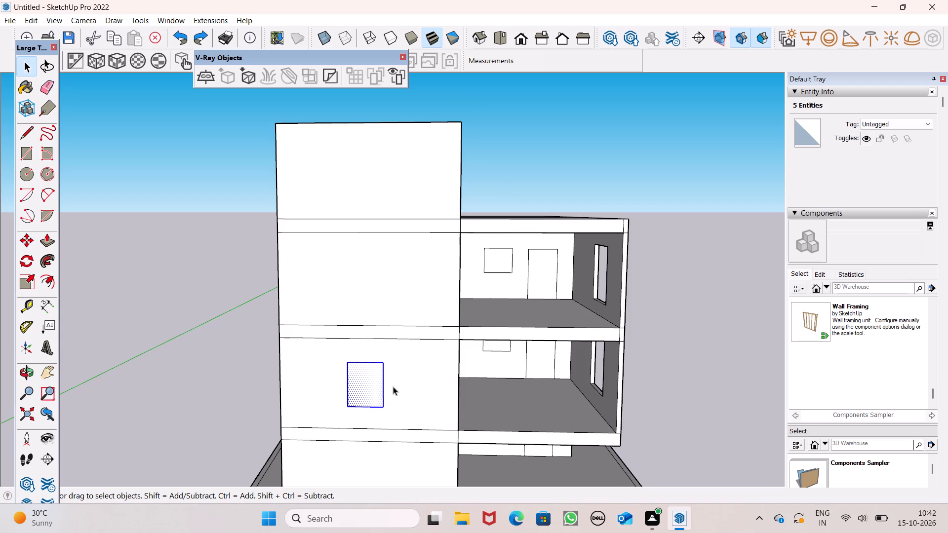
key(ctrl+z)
Draw a larger window rectangle about 6' 9" by 5' 9" on the tower's front wall, one storey above the ground floor.
click(28, 156)
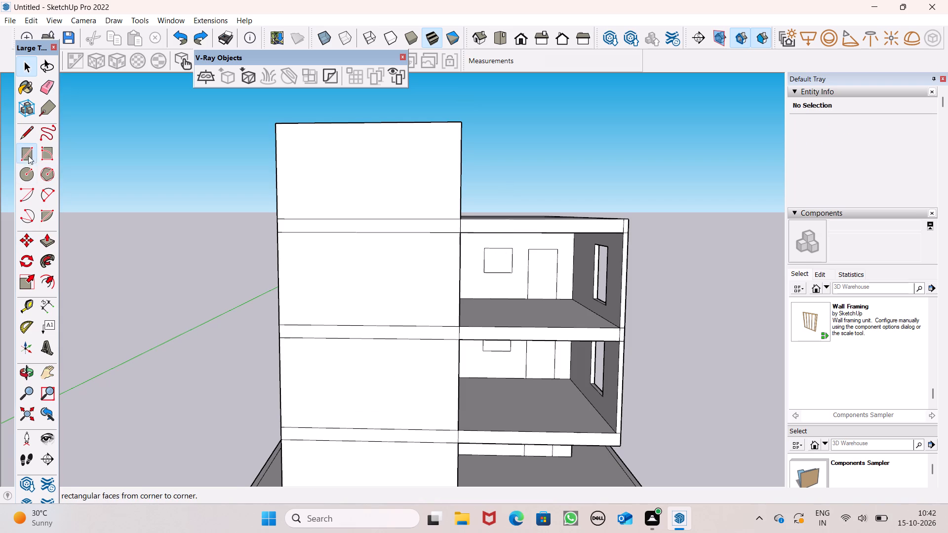
scroll(361, 388, up, 3)
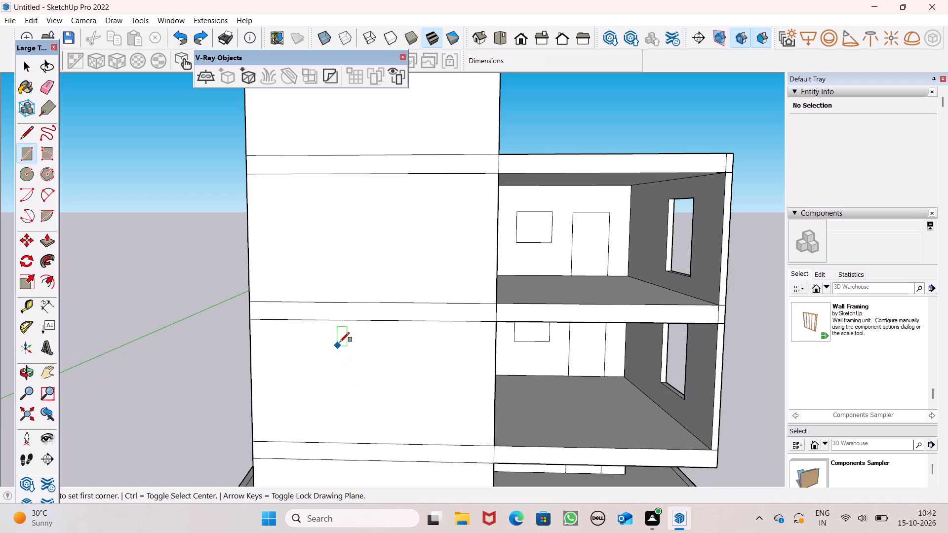
drag(334, 341, 357, 358)
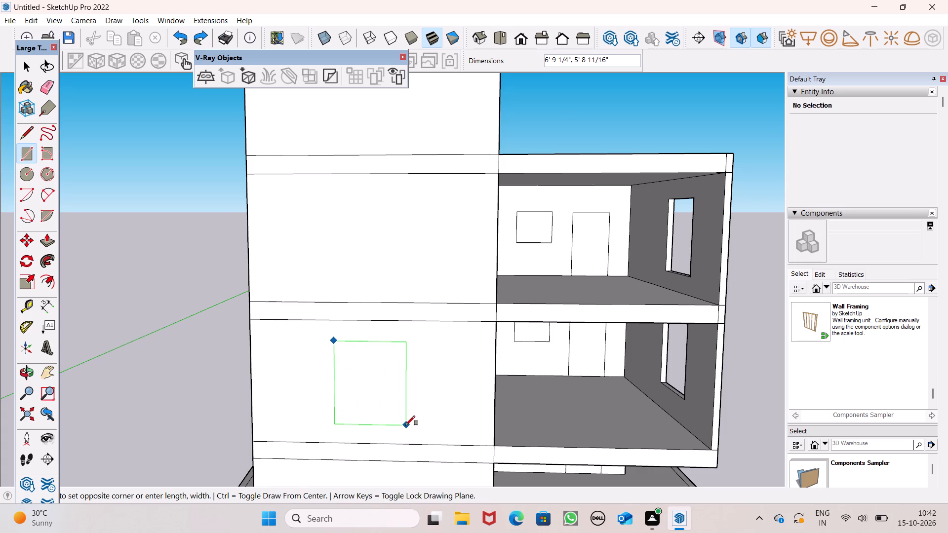
click(405, 425)
key(space)
Copy the tower's front window rectangle straight up to the same position on the next storey.
double_click(375, 401)
scroll(360, 441, down, 8)
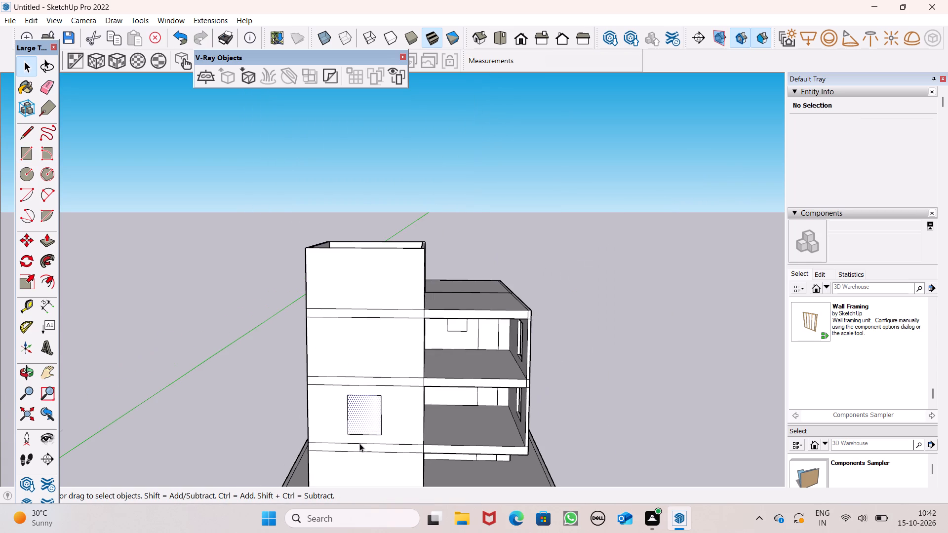
double_click(368, 420)
key(m)
key(Return)
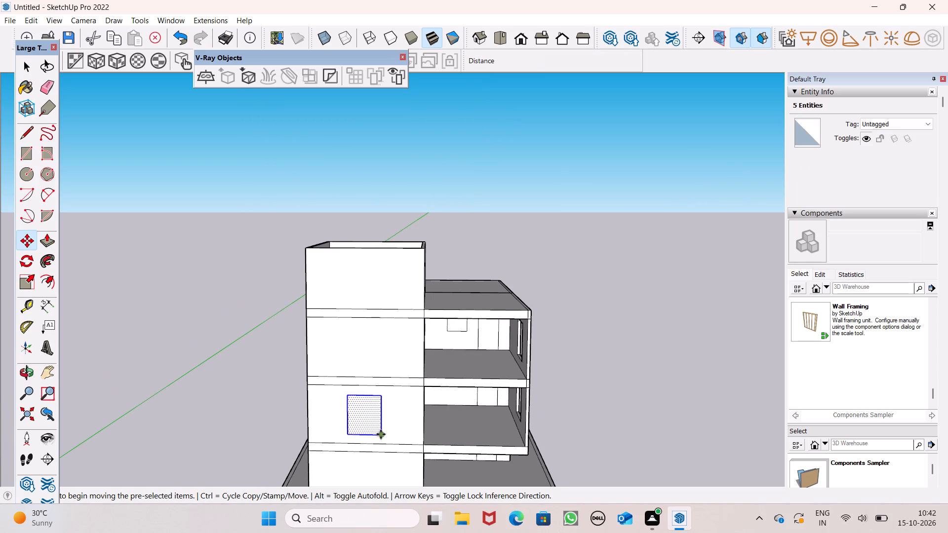
drag(381, 434, 380, 367)
drag(381, 367, 384, 353)
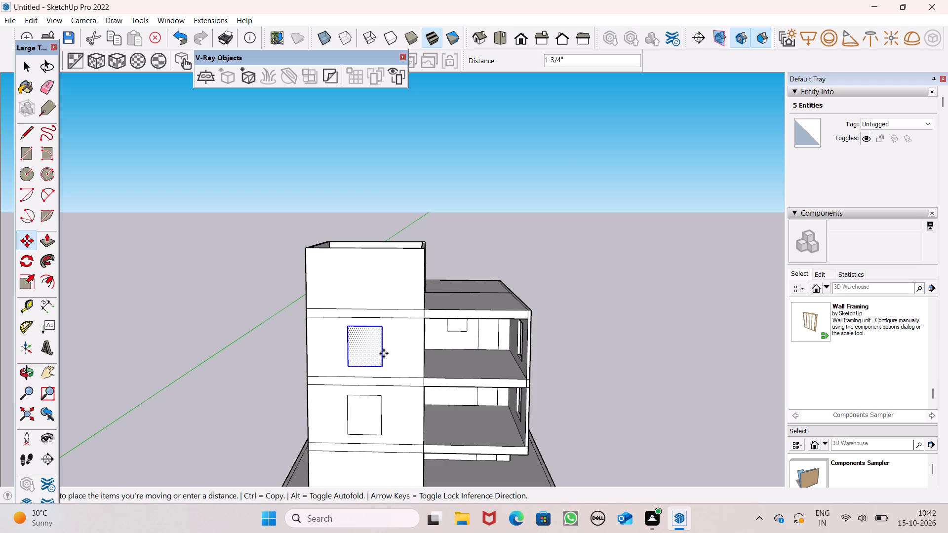
drag(384, 353, 393, 322)
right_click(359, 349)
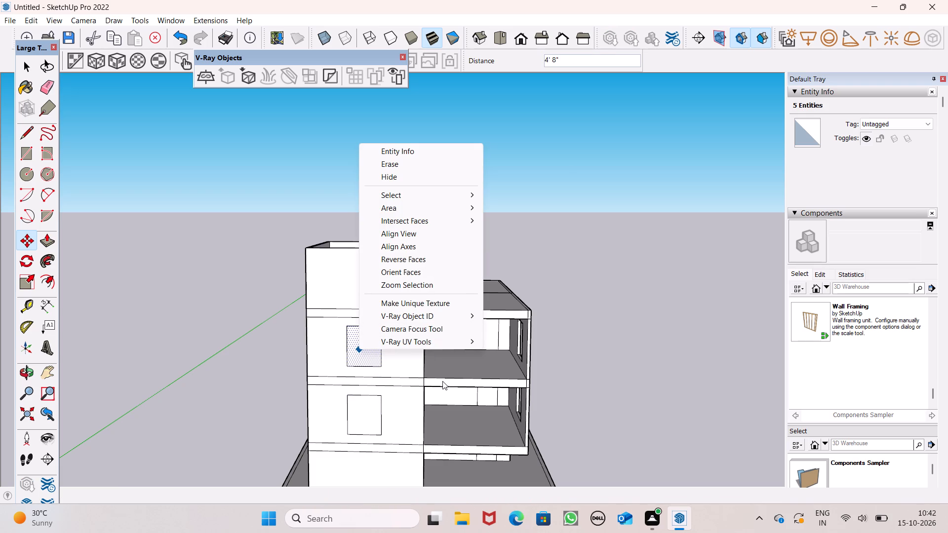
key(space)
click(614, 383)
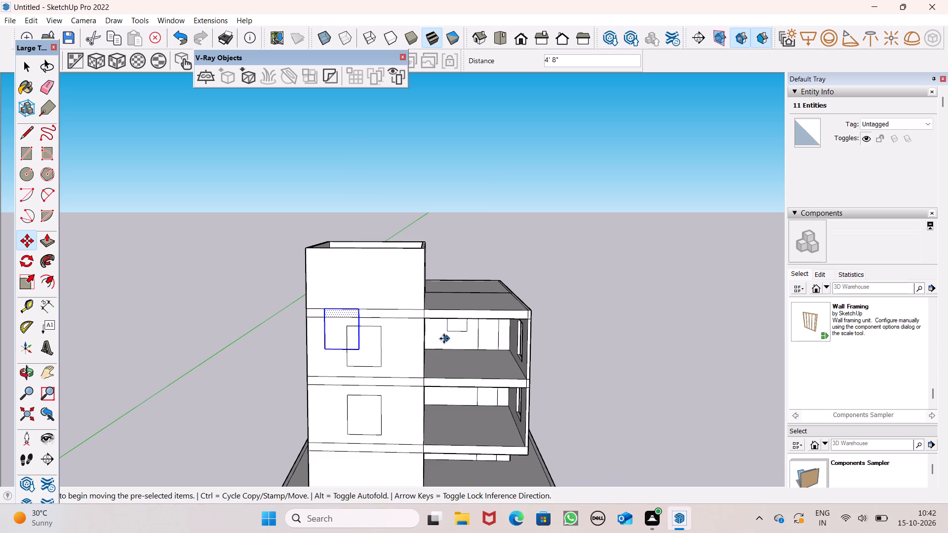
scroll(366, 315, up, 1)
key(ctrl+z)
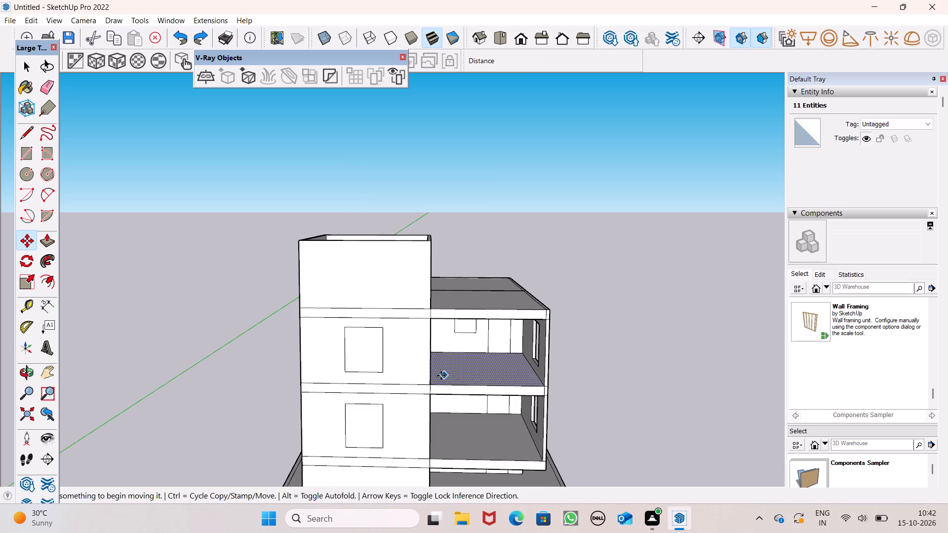
Copy the upper tower window rectangle straight up about 11' onto the tower's top storey.
key(space)
double_click(375, 362)
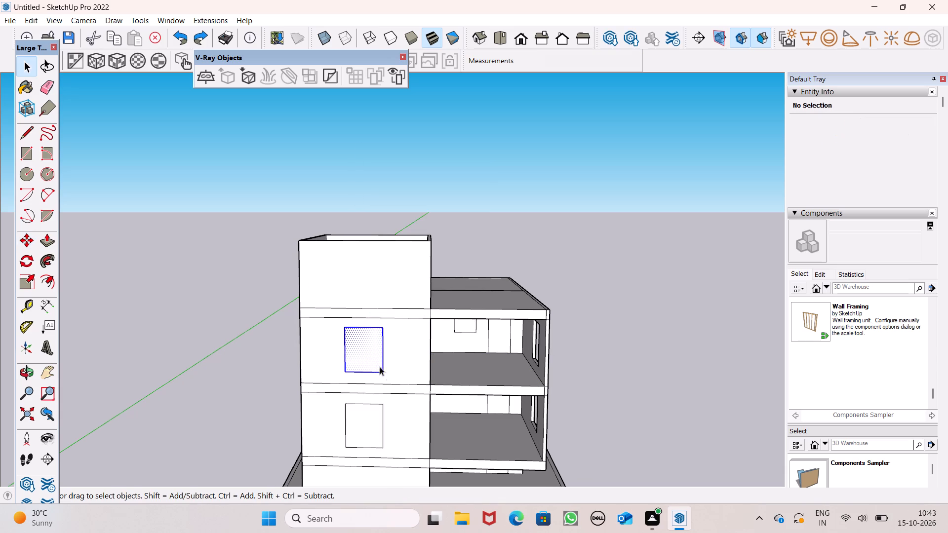
key(m)
key(Return)
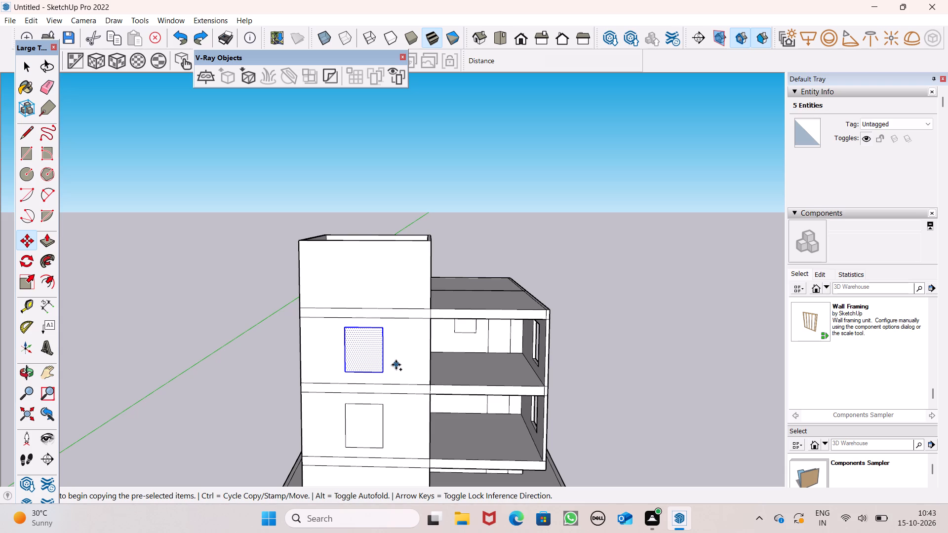
ctrl+drag(383, 370, 383, 290)
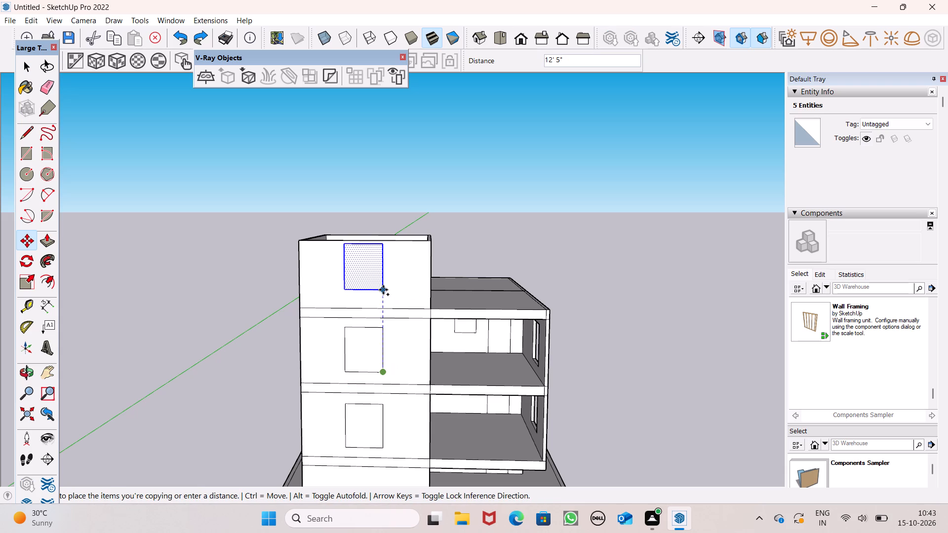
ctrl+drag(383, 290, 380, 297)
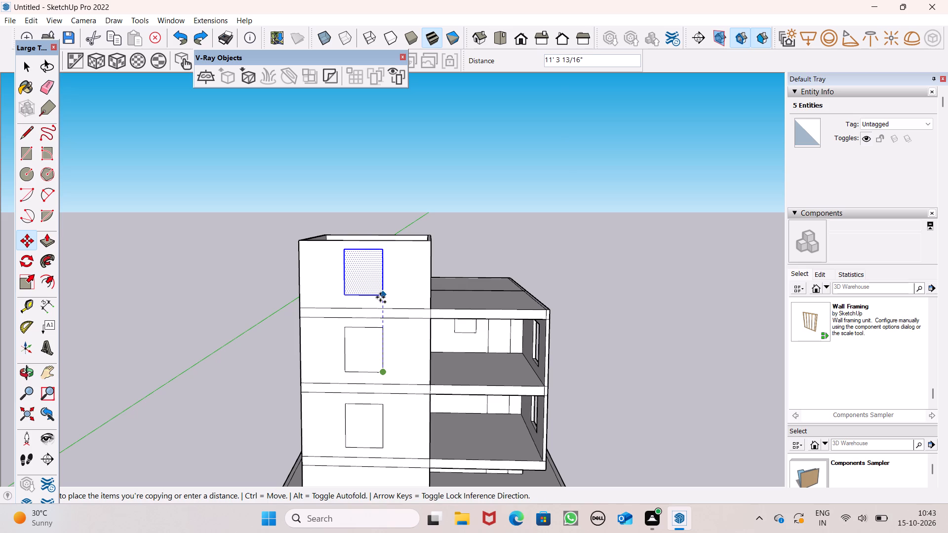
ctrl+drag(380, 297, 380, 298)
key(space)
click(573, 255)
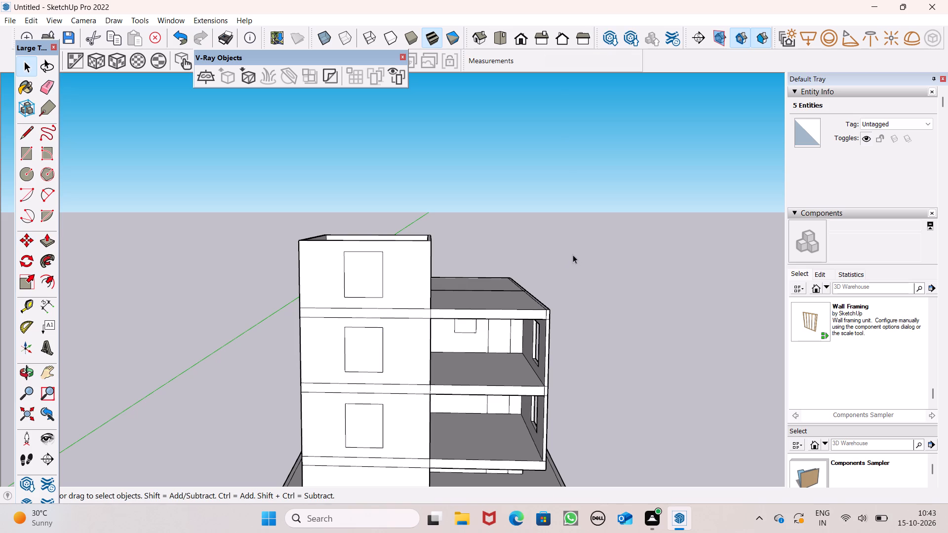
Examine the whole building front, including the tower windows and the recessed rooms beside the tower.
scroll(493, 297, down, 1)
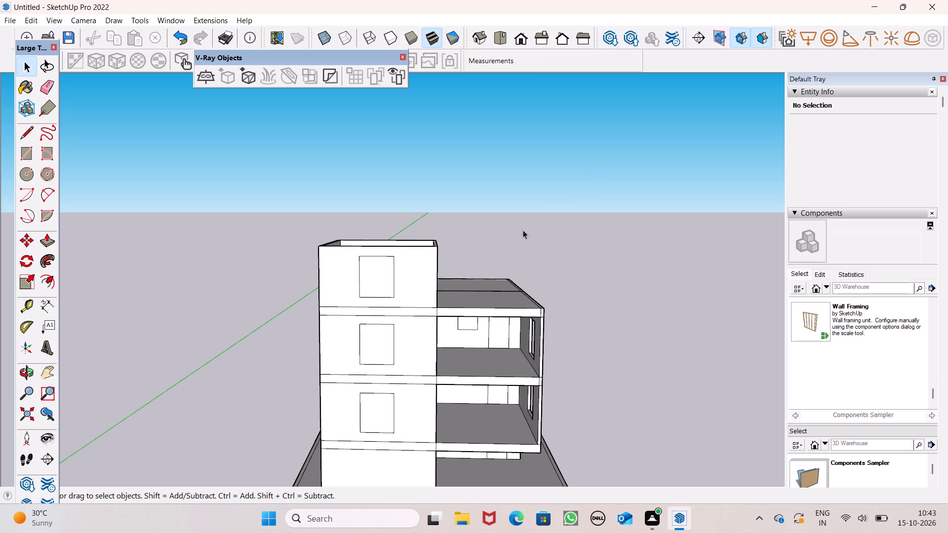
scroll(557, 241, down, 1)
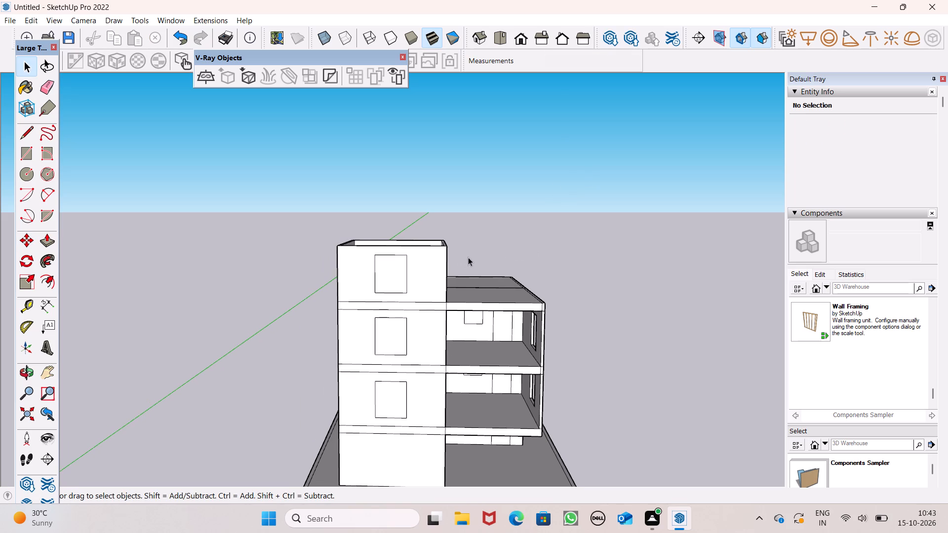
scroll(470, 259, down, 1)
scroll(502, 314, down, 1)
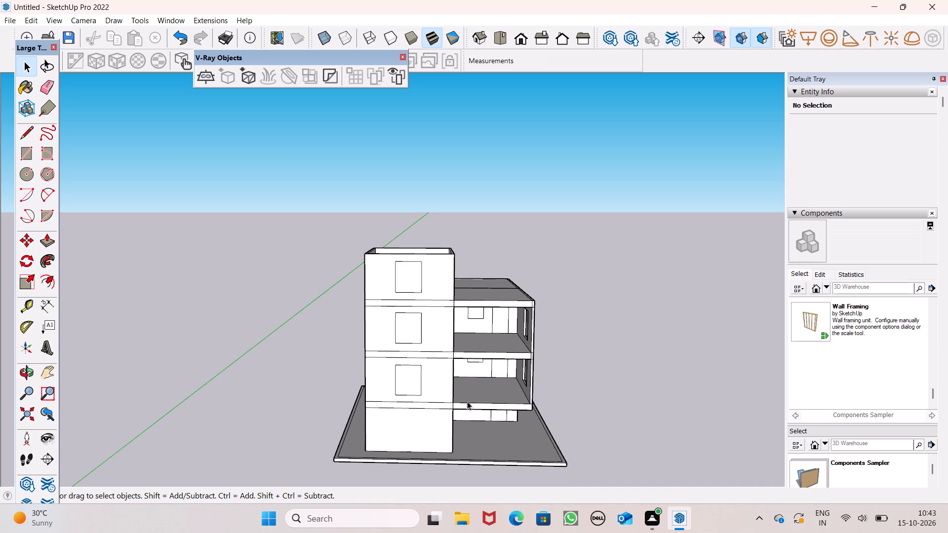
scroll(421, 447, up, 1)
scroll(418, 403, down, 1)
middle_drag(467, 435, 458, 373)
middle_drag(458, 373, 458, 387)
scroll(529, 356, up, 1)
scroll(535, 310, down, 1)
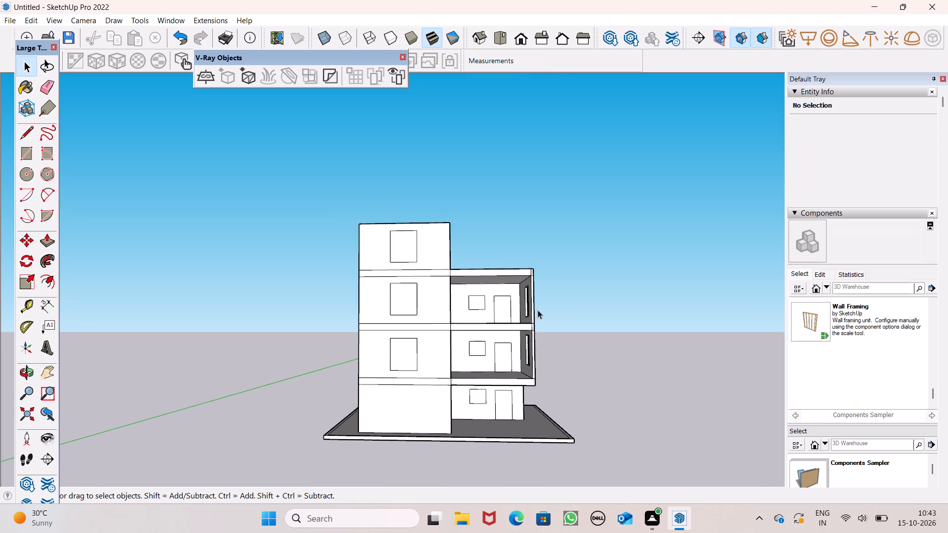
scroll(551, 293, up, 2)
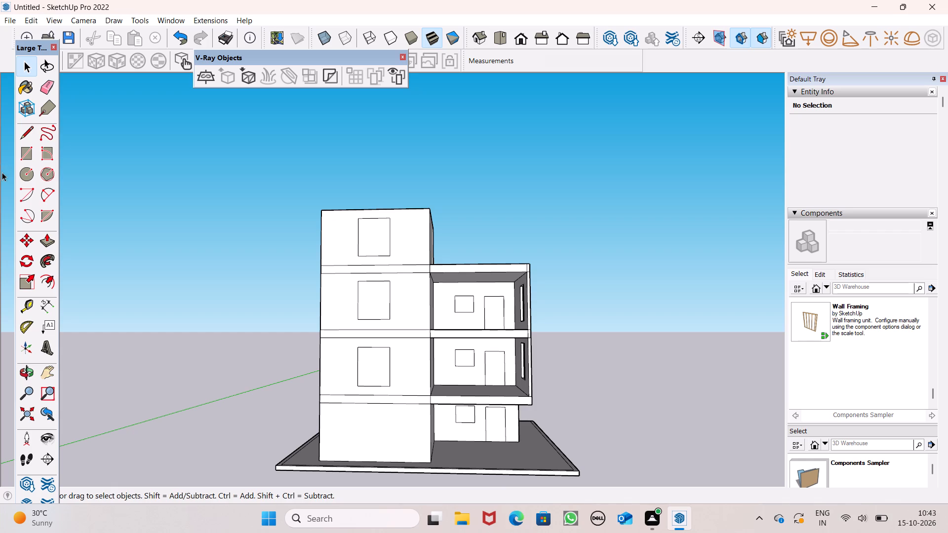
Push the door rectangle in the top recessed room 6" through the back wall to cut a doorway.
click(51, 236)
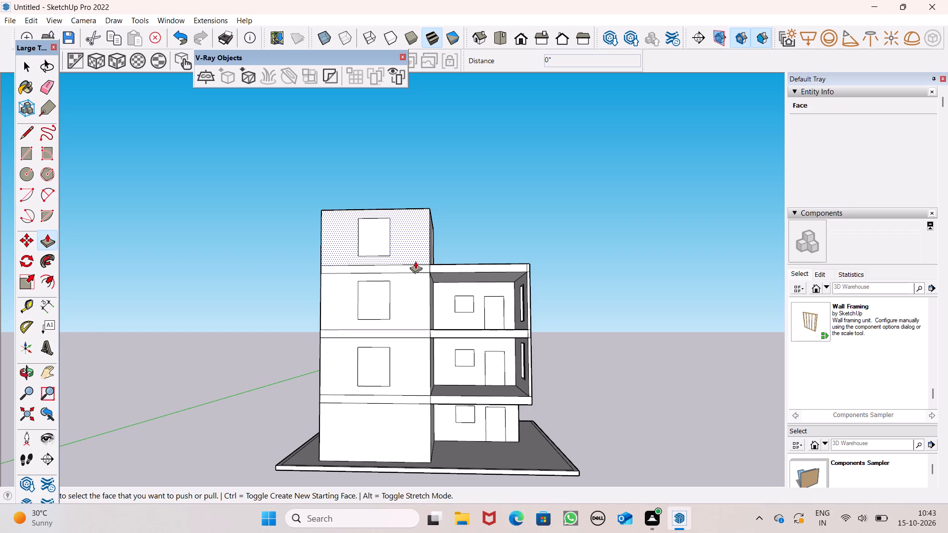
scroll(545, 346, down, 1)
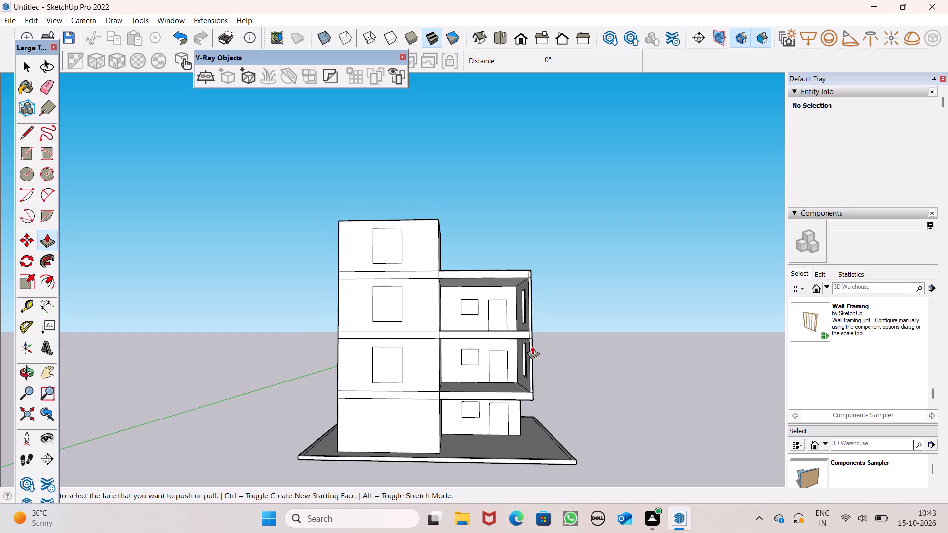
middle_drag(531, 334, 519, 397)
scroll(485, 330, up, 3)
middle_drag(516, 355, 524, 314)
scroll(510, 313, up, 10)
drag(496, 330, 505, 323)
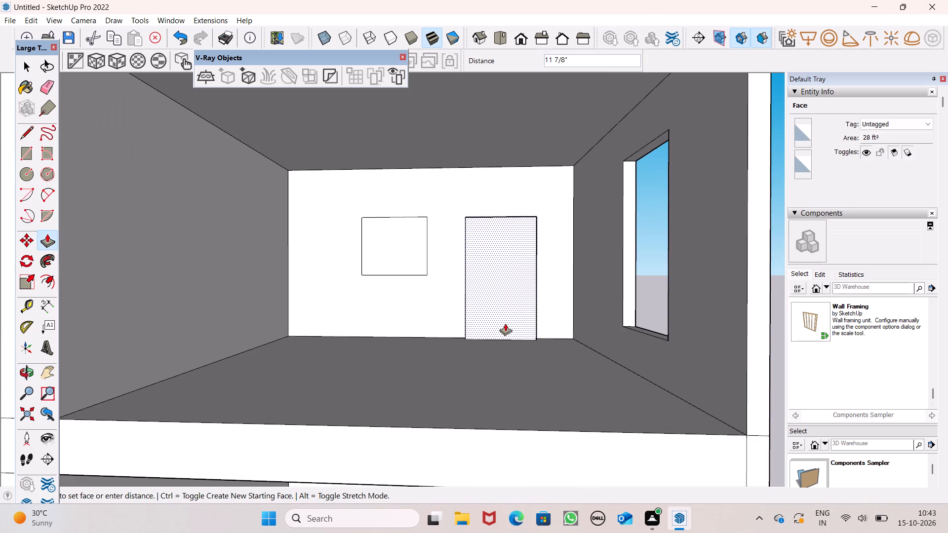
drag(505, 323, 494, 270)
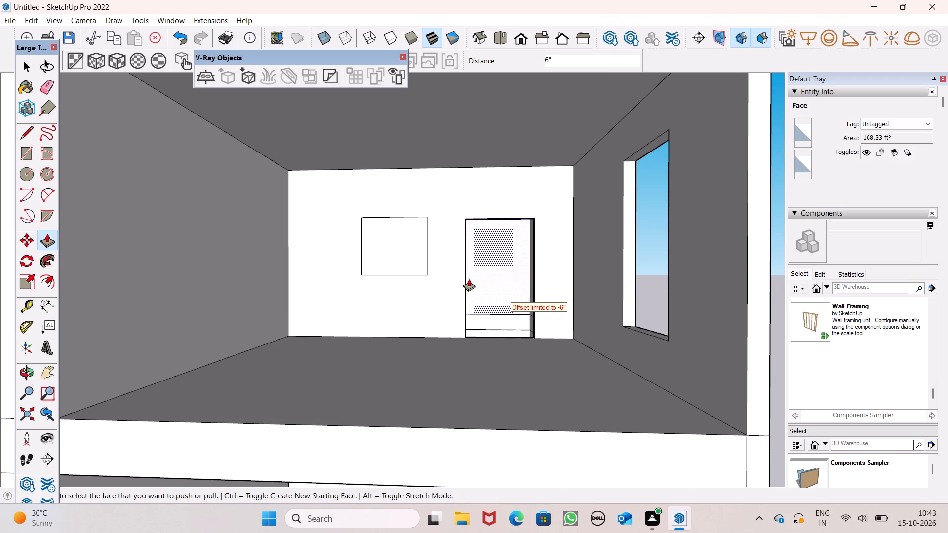
drag(397, 262, 425, 251)
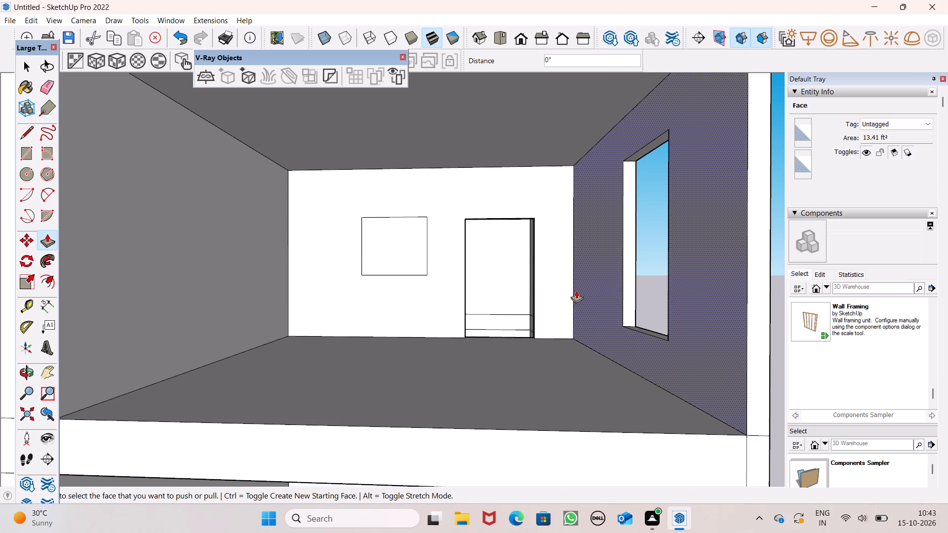
Push the window rectangle in the recessed room one storey below 6" into the back wall to cut an opening.
scroll(576, 291, down, 1)
scroll(569, 297, up, 1)
scroll(569, 297, down, 3)
middle_drag(568, 329, 557, 353)
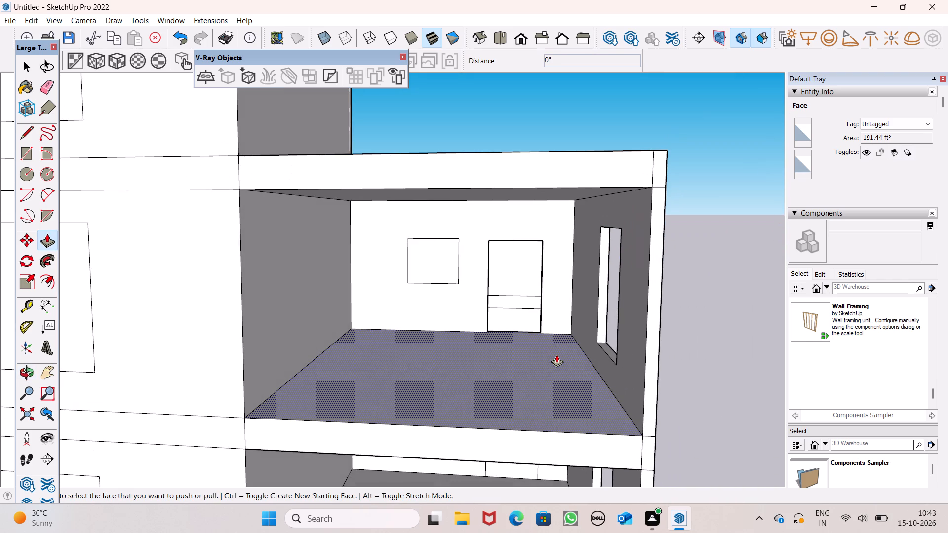
scroll(573, 327, down, 3)
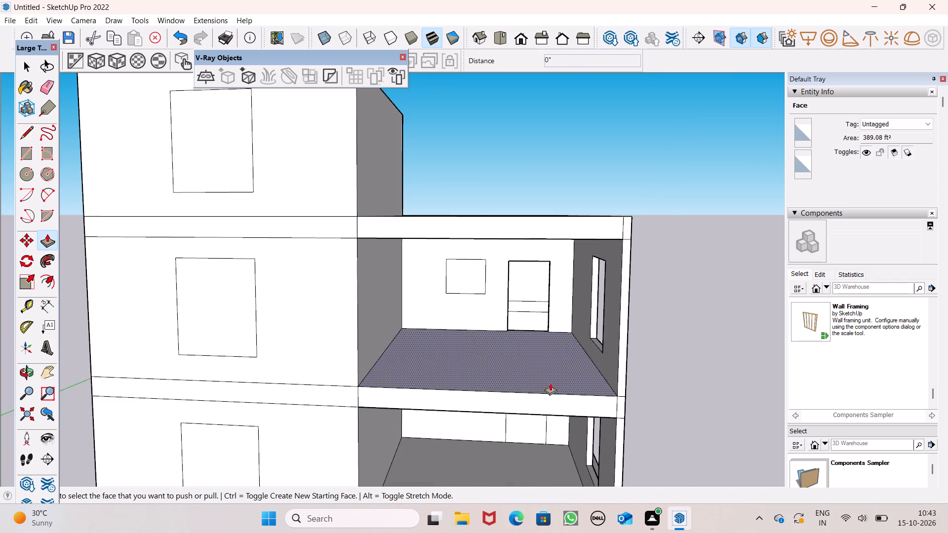
middle_drag(560, 414, 548, 359)
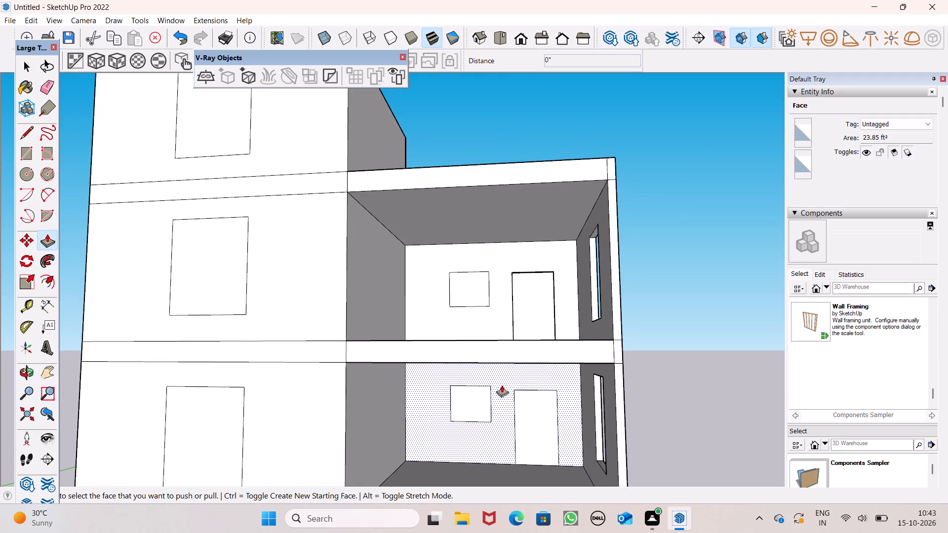
scroll(480, 418, up, 4)
drag(470, 401, 489, 406)
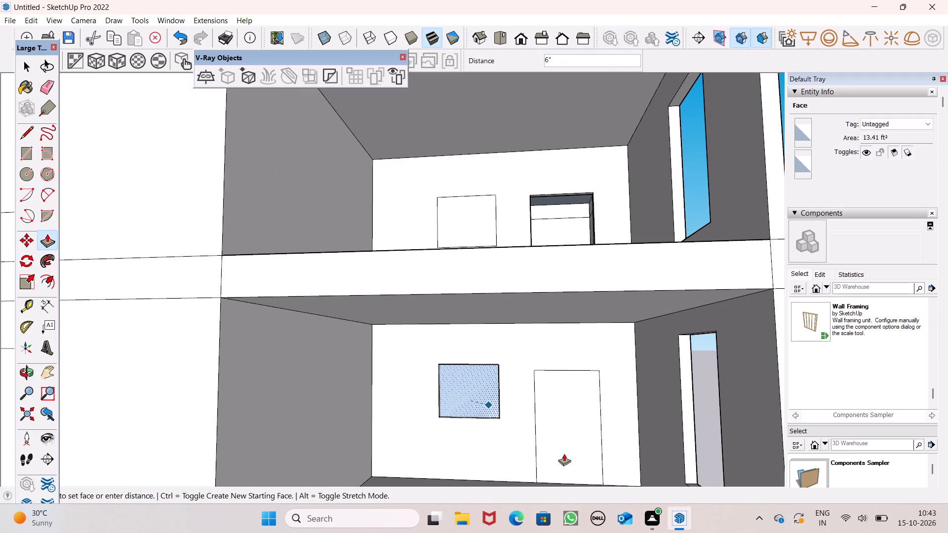
scroll(585, 400, down, 2)
scroll(493, 412, up, 6)
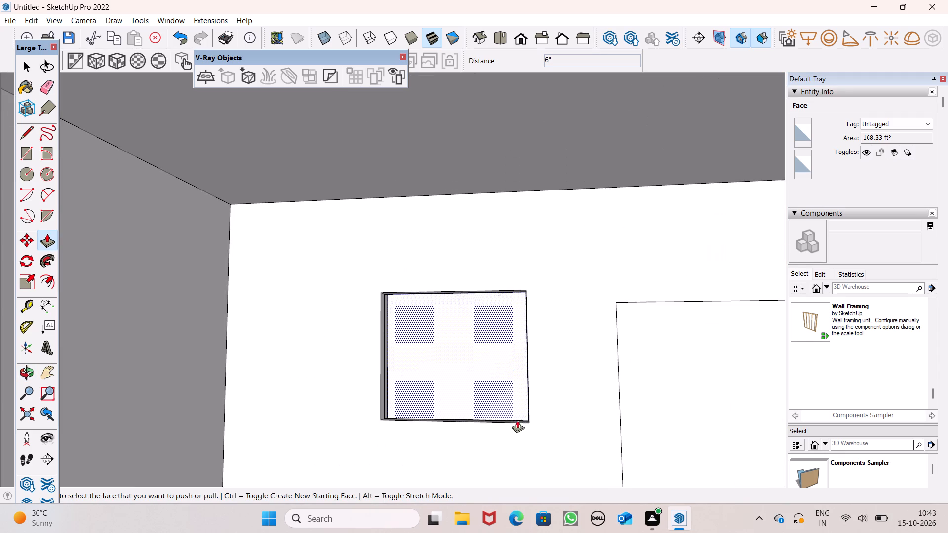
Push the door rectangle in the same lower recessed room 6" through the back wall to cut a doorway.
scroll(550, 394, down, 1)
middle_drag(554, 419, 565, 441)
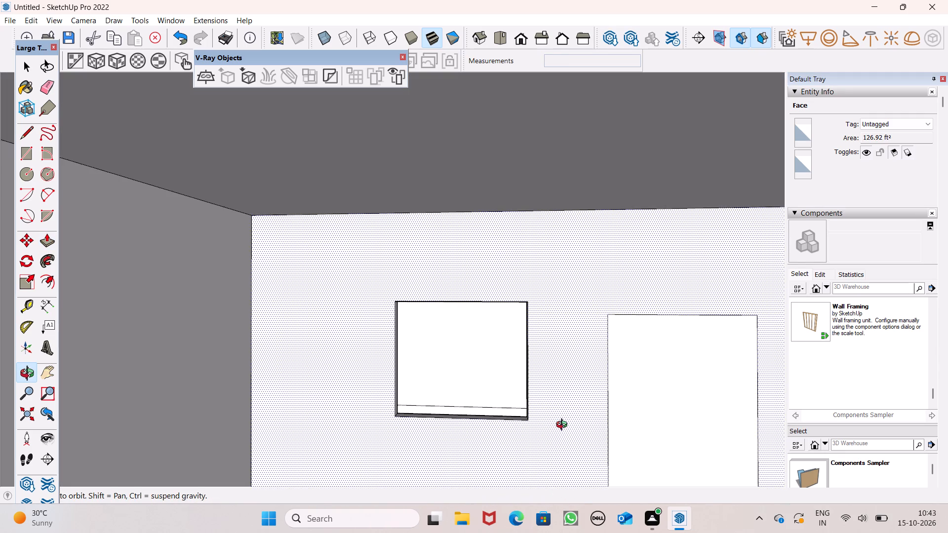
scroll(614, 385, down, 11)
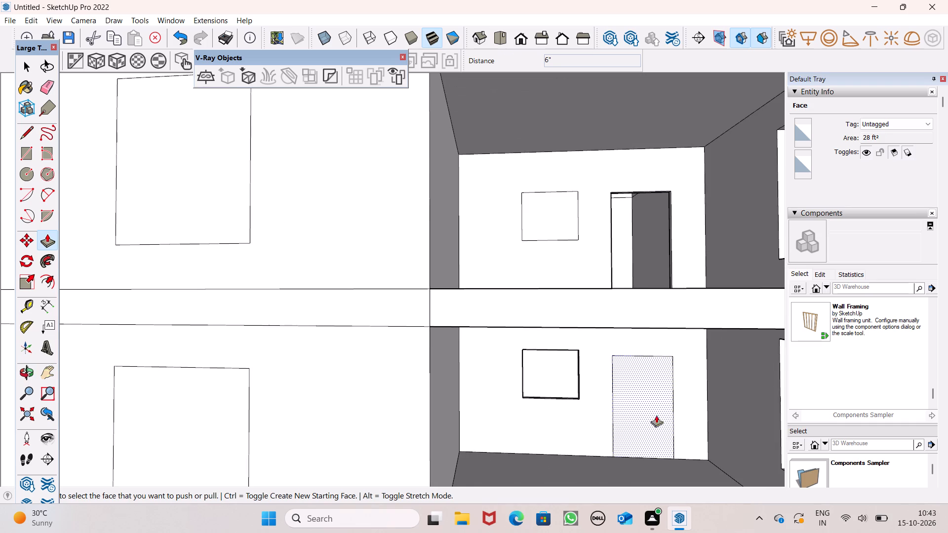
scroll(703, 430, up, 4)
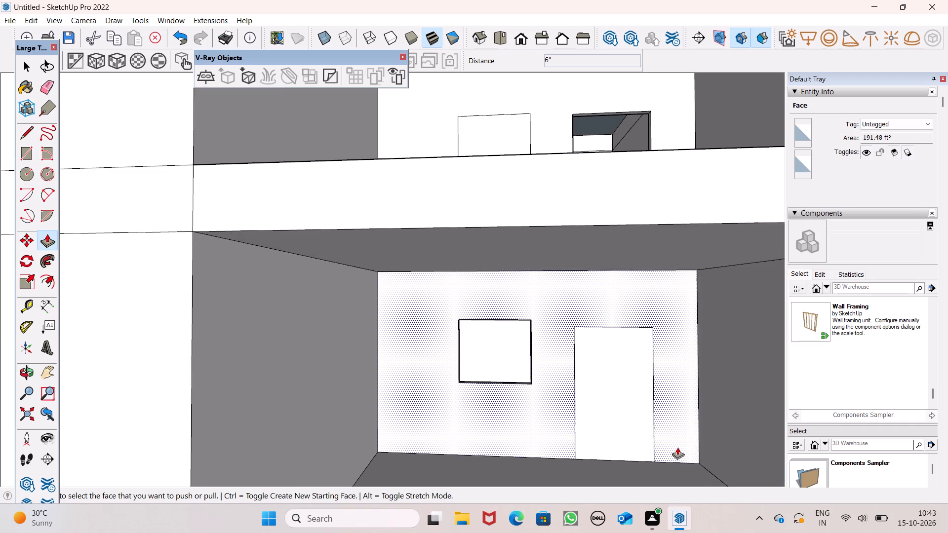
drag(615, 446, 621, 408)
scroll(643, 444, down, 6)
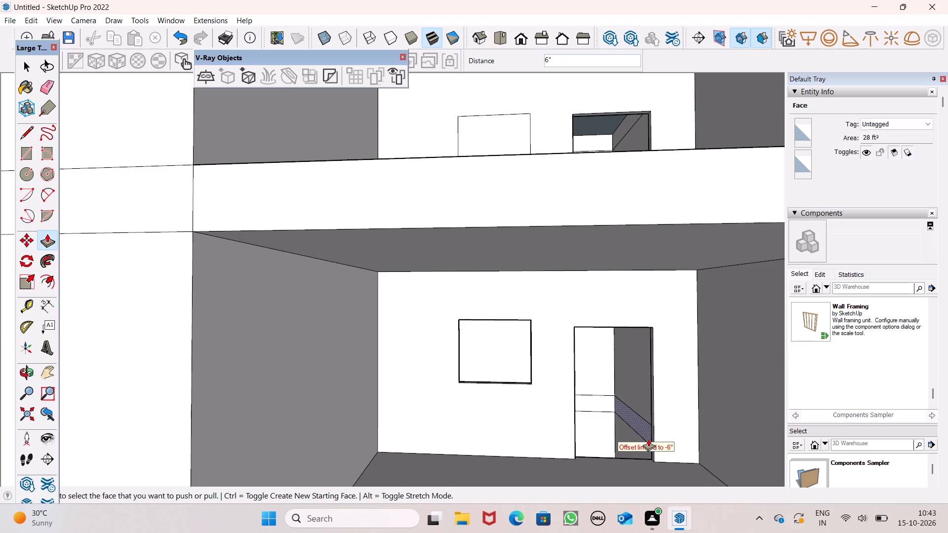
Push the window rectangle beside the doorway in the top recessed room 6" into the back wall to cut an opening.
scroll(648, 439, down, 6)
scroll(677, 414, up, 1)
scroll(677, 414, down, 3)
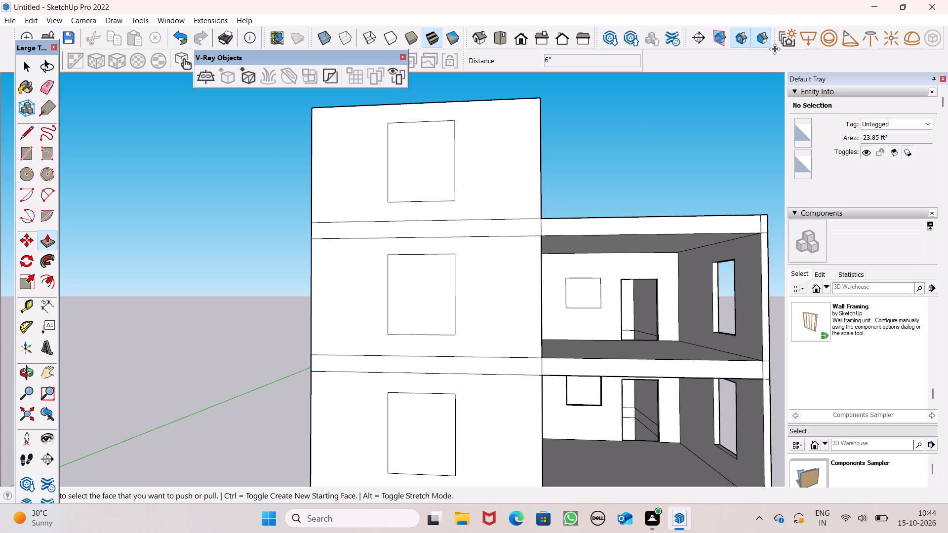
scroll(715, 70, down, 4)
scroll(657, 213, up, 3)
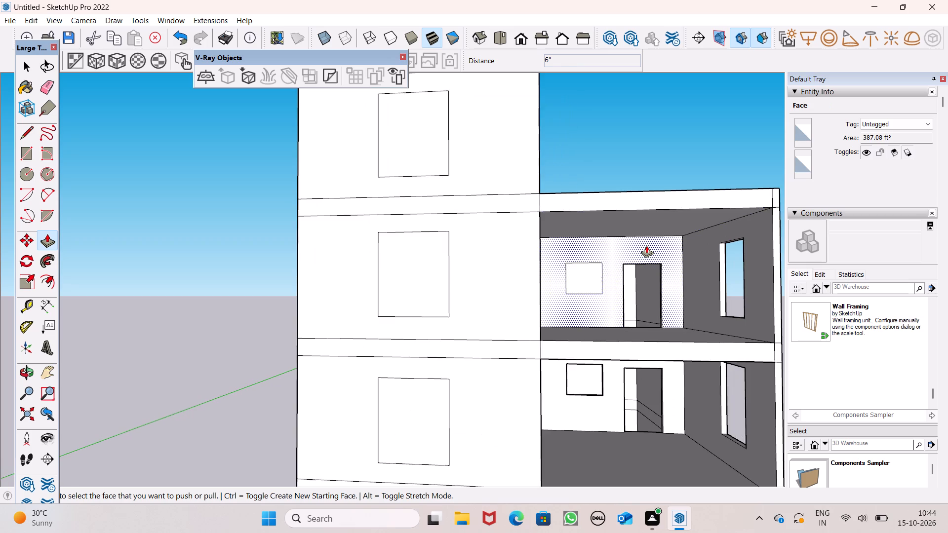
scroll(646, 245, down, 1)
scroll(621, 268, up, 4)
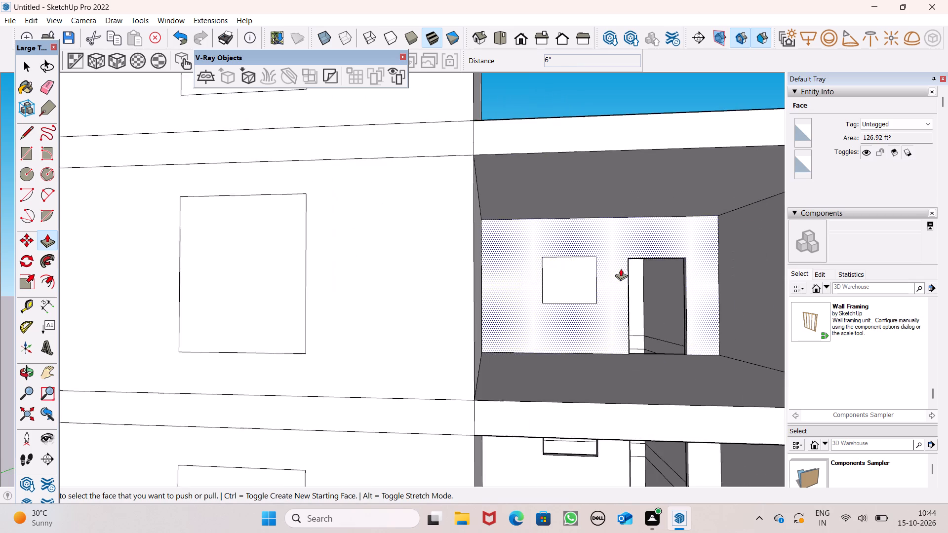
scroll(621, 268, up, 2)
drag(570, 284, 589, 283)
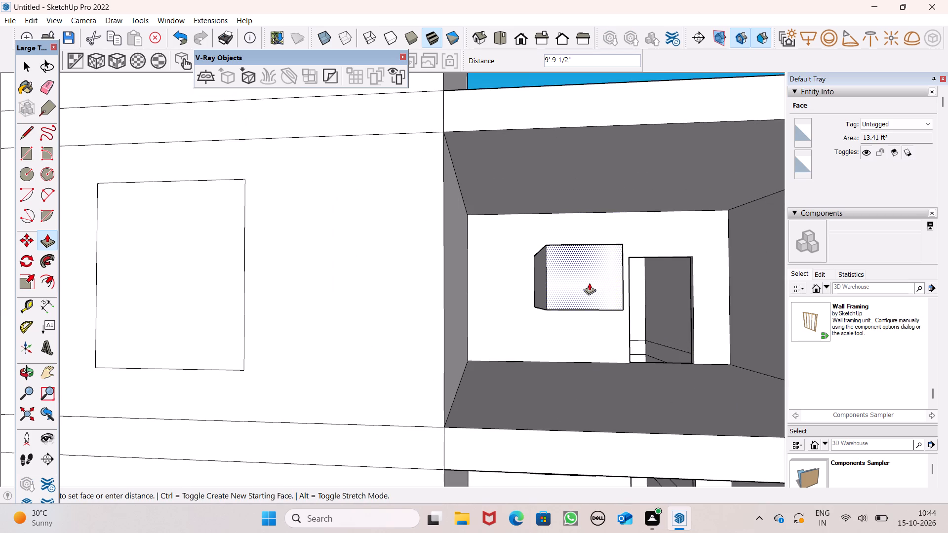
drag(589, 283, 541, 278)
scroll(629, 292, down, 9)
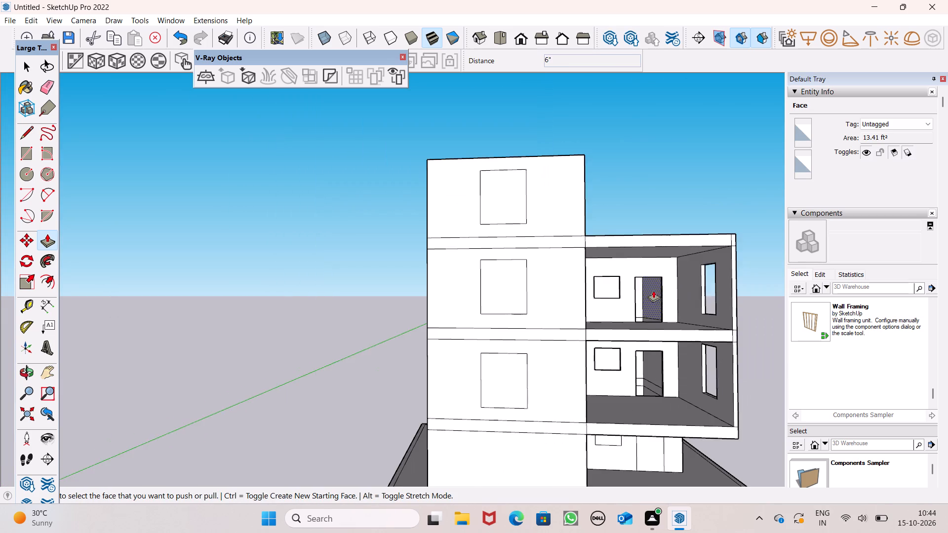
Push the ground-storey door rectangle beneath the recessed rooms 6" through the back wall to cut a doorway.
middle_drag(652, 305, 624, 347)
middle_drag(609, 334, 576, 303)
middle_drag(582, 281, 582, 257)
middle_click(582, 257)
scroll(633, 237, down, 4)
scroll(676, 409, up, 6)
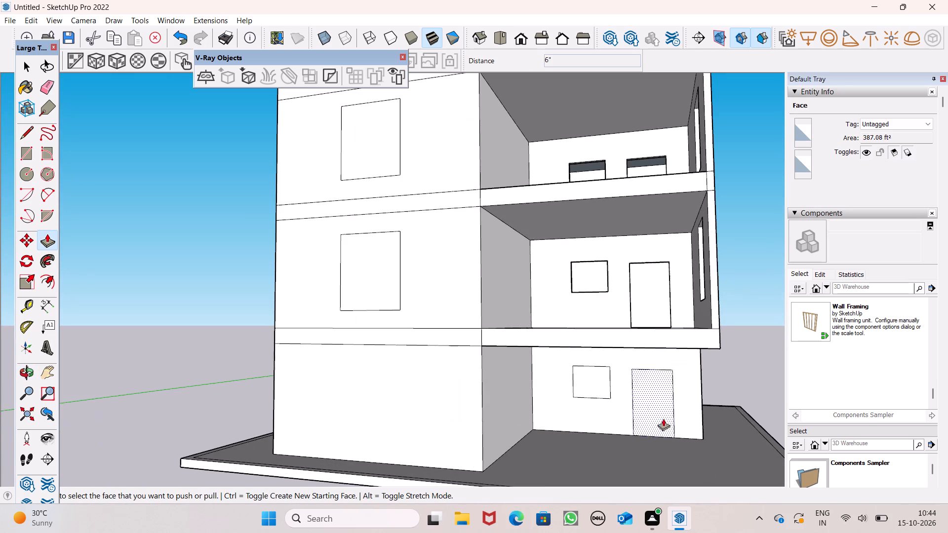
drag(643, 421, 660, 409)
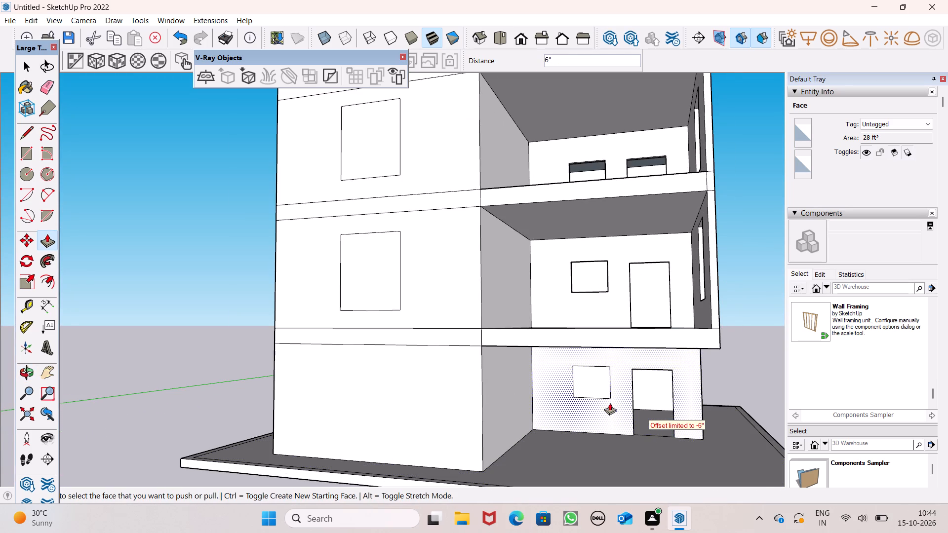
Push the ground-storey window rectangle beside the doorway 6" into the back wall to cut an opening.
scroll(611, 400, up, 7)
drag(578, 373, 605, 373)
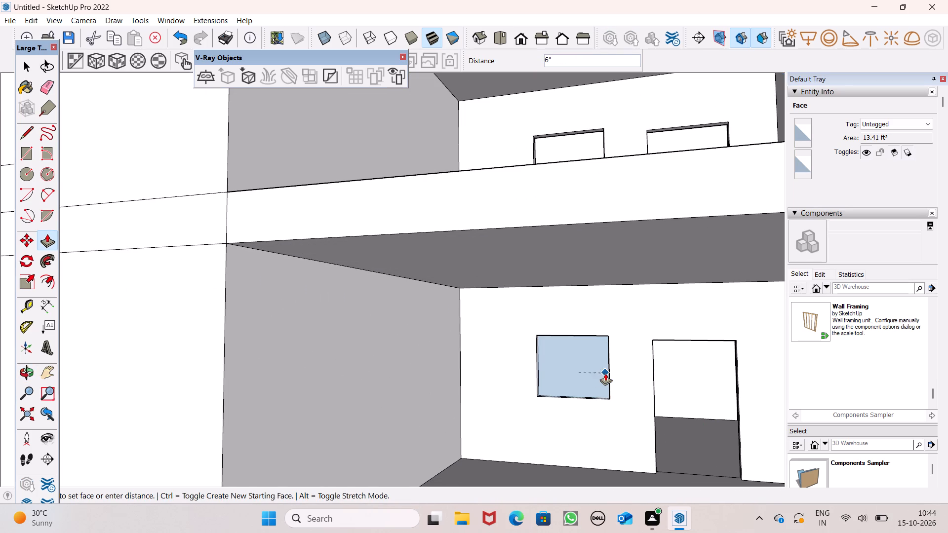
drag(605, 373, 606, 373)
drag(571, 370, 594, 373)
drag(594, 373, 605, 374)
scroll(609, 381, down, 4)
middle_drag(622, 409, 662, 425)
scroll(624, 417, up, 1)
key(space)
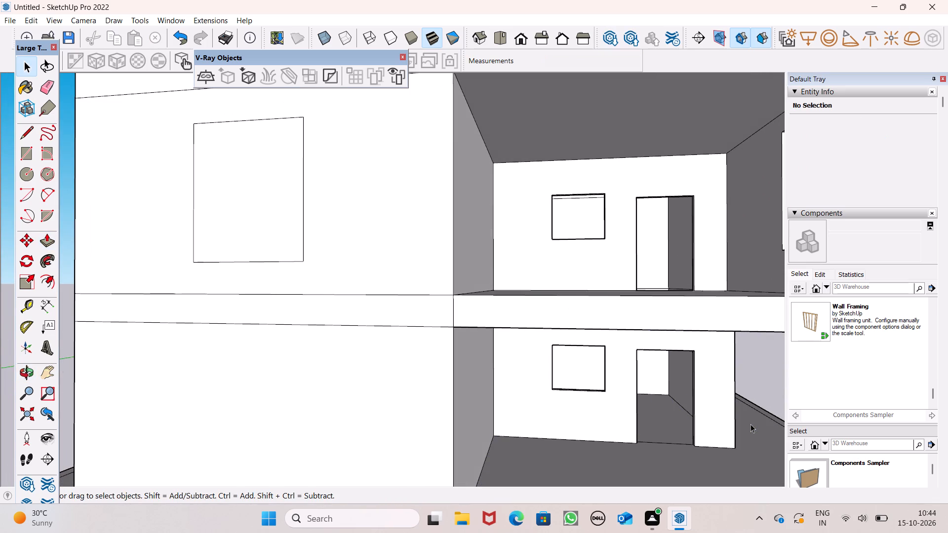
Examine the recessed rooms and the tower front to check the door and window openings on every storey.
scroll(665, 411, down, 4)
scroll(672, 410, up, 1)
middle_drag(672, 412, 584, 404)
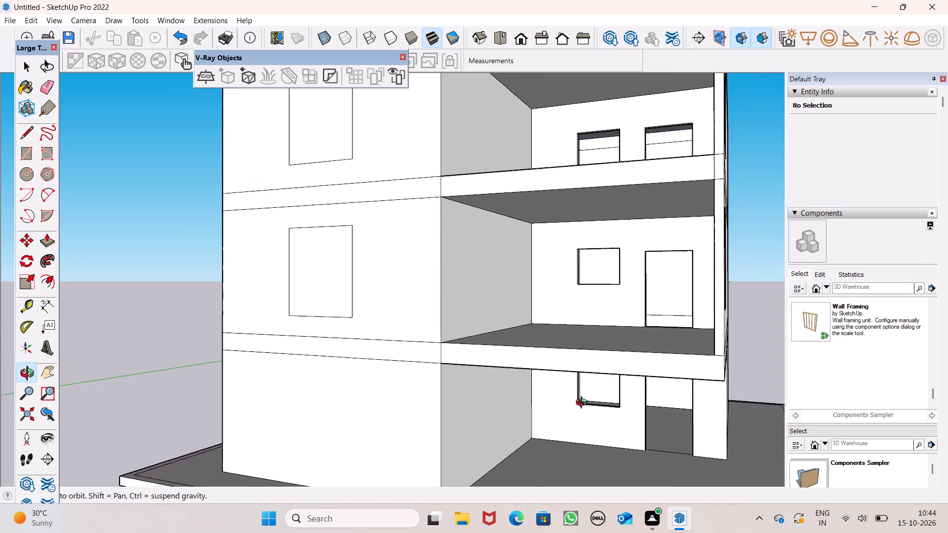
middle_drag(584, 404, 689, 427)
scroll(702, 399, down, 5)
scroll(751, 320, down, 1)
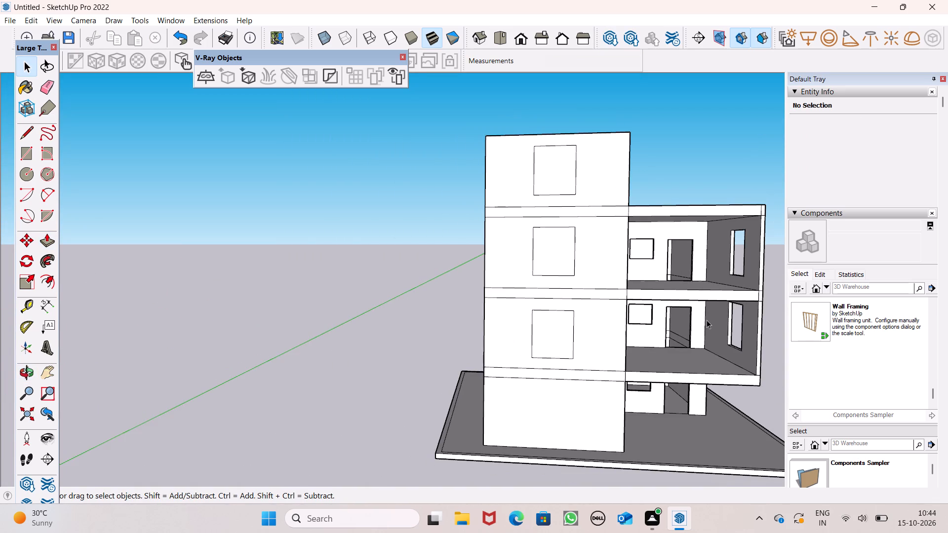
scroll(706, 323, down, 4)
middle_drag(730, 373, 730, 360)
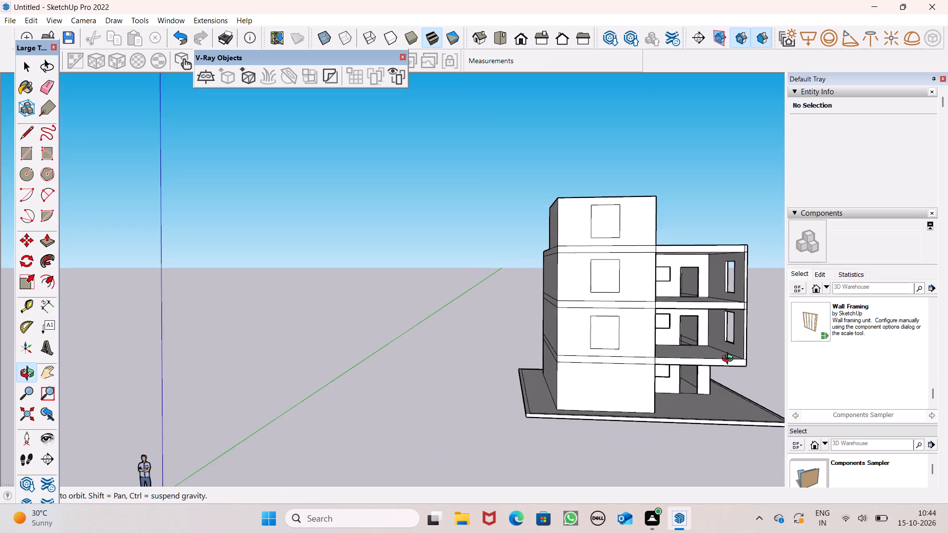
middle_drag(730, 360, 718, 379)
scroll(684, 338, down, 1)
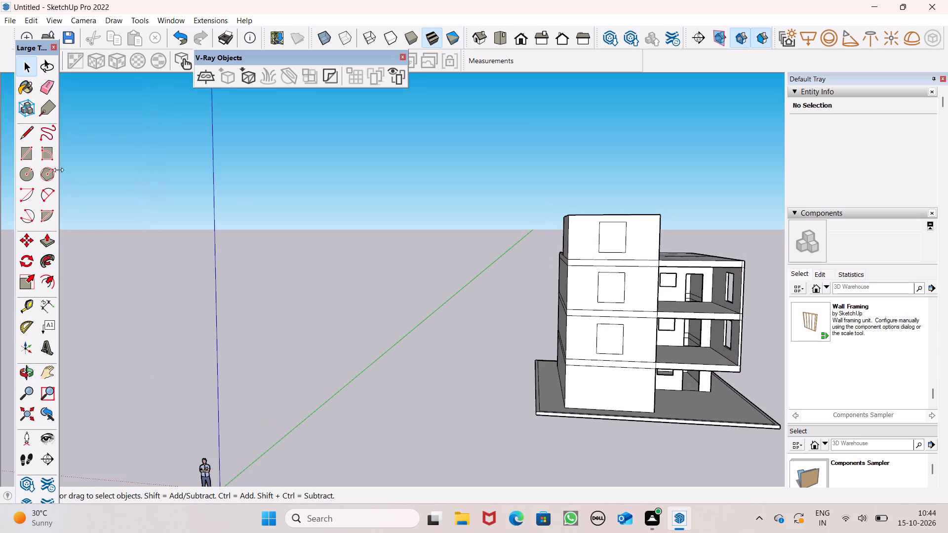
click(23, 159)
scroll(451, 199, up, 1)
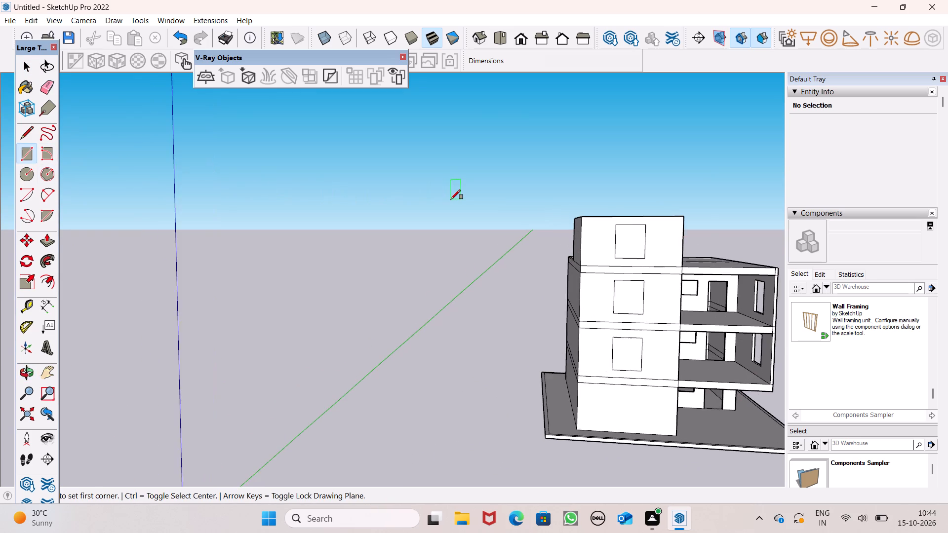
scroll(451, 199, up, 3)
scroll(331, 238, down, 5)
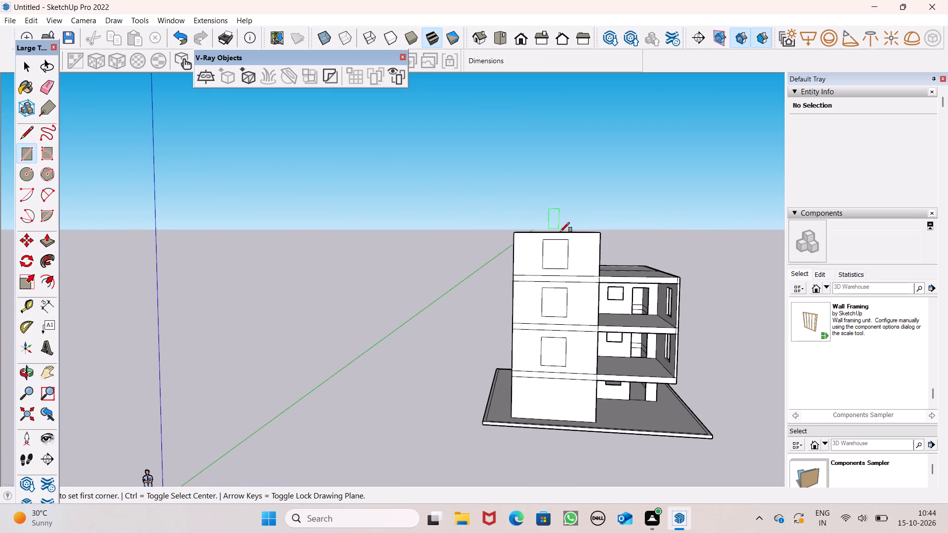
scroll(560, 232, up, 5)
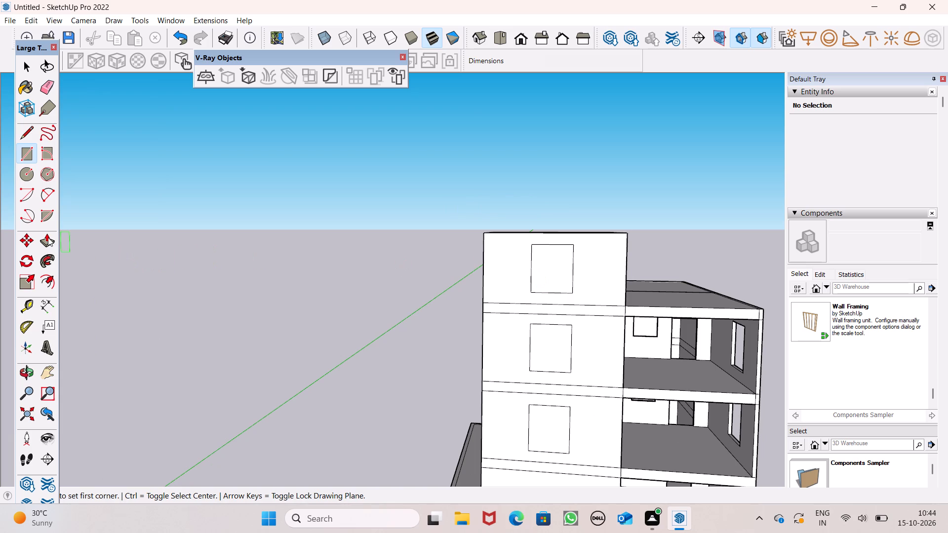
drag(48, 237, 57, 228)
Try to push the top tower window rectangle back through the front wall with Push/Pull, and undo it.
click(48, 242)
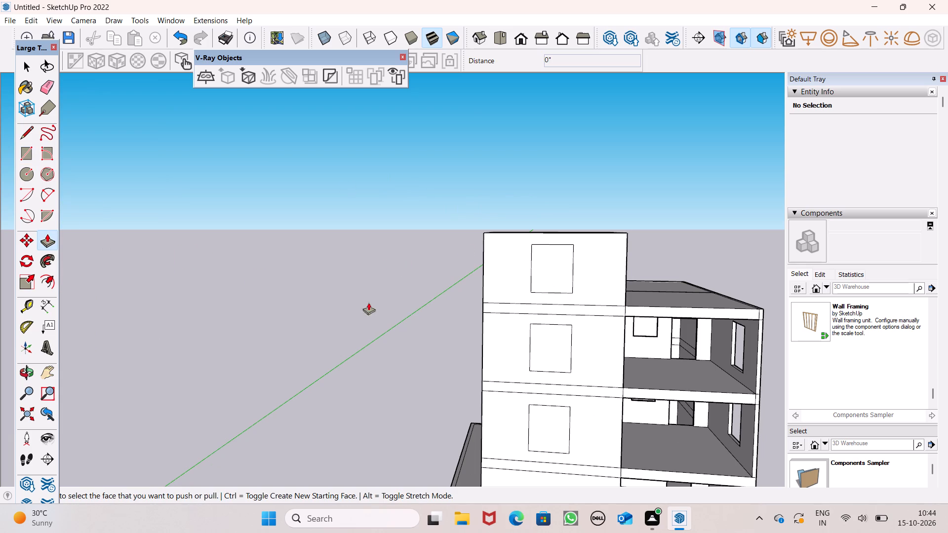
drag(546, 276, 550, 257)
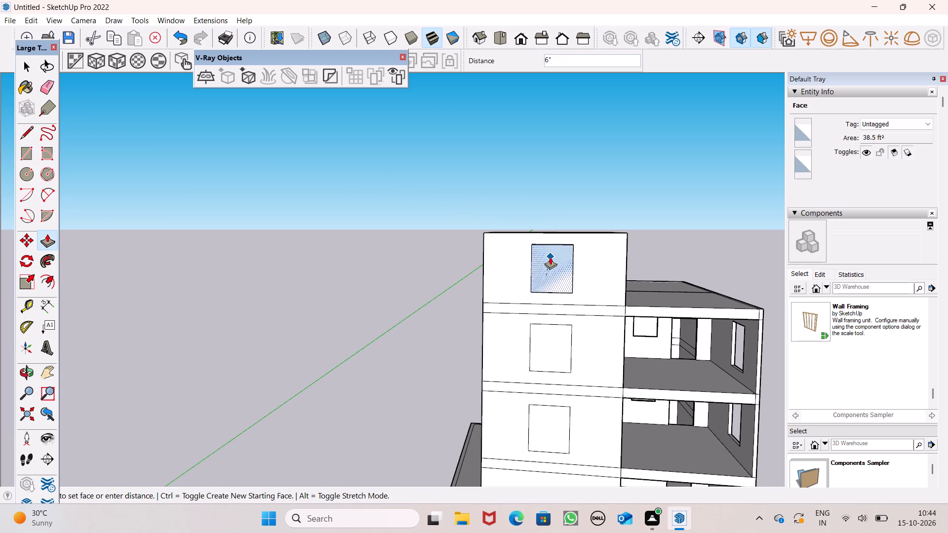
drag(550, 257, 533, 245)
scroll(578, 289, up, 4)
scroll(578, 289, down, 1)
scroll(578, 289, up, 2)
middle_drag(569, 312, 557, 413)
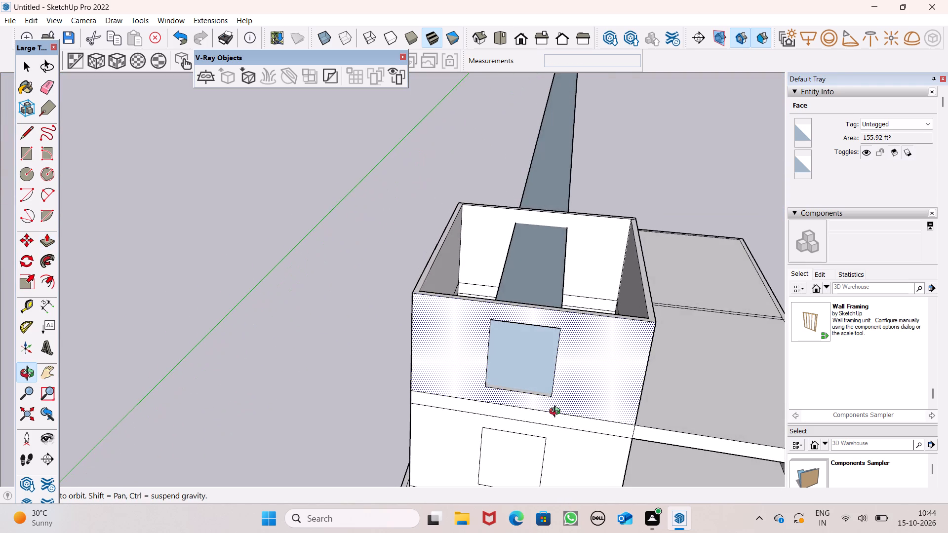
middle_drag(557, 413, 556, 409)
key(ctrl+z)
Push the top tower window rectangle 6" into the front wall to cut an opening.
drag(502, 379, 508, 373)
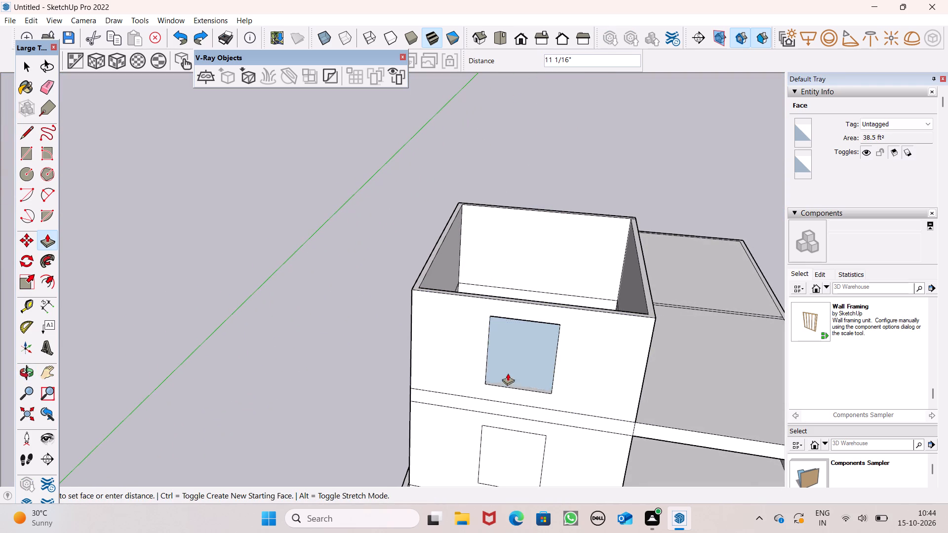
drag(508, 373, 543, 356)
scroll(600, 270, down, 1)
scroll(600, 270, up, 1)
scroll(600, 270, down, 3)
scroll(553, 425, up, 3)
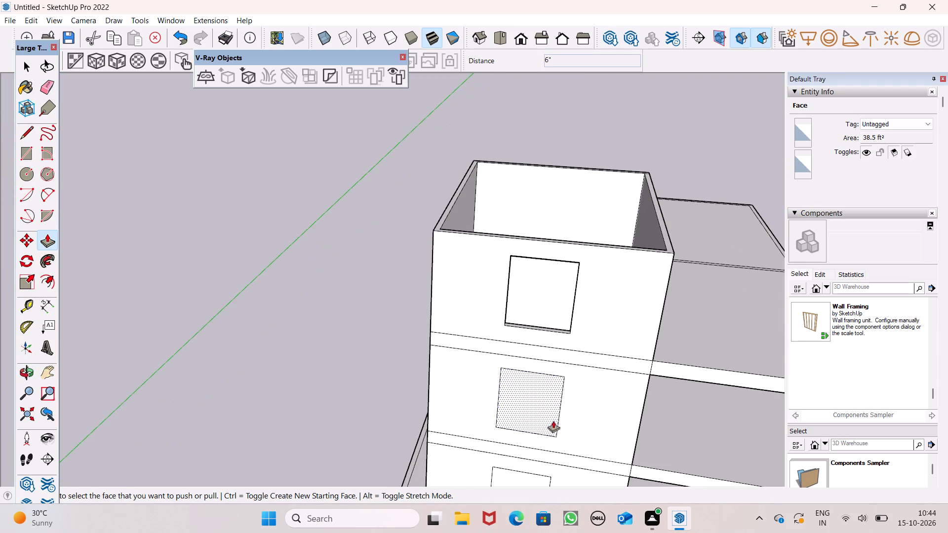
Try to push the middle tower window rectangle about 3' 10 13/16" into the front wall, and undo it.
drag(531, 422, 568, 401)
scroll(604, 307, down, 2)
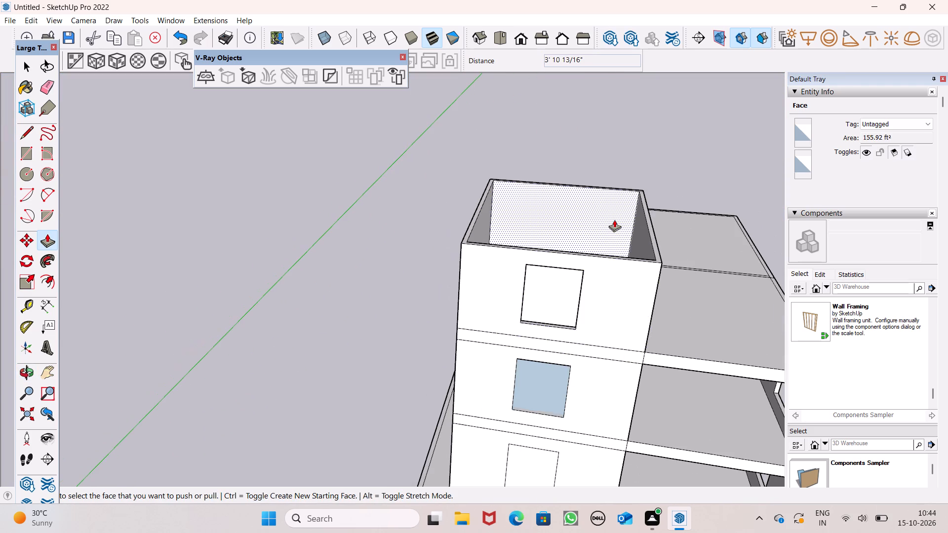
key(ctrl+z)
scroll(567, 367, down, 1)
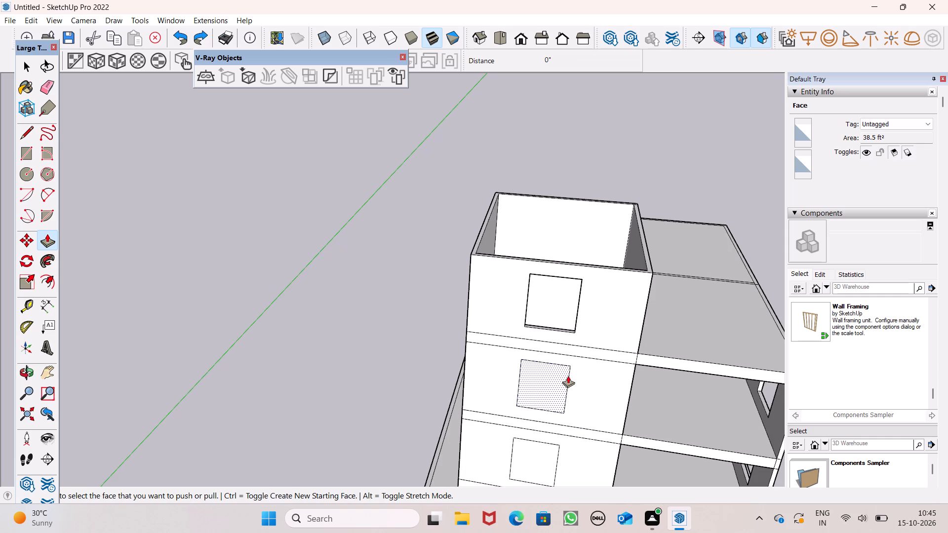
Push the middle tower window rectangle 6" into the front wall to cut an opening.
scroll(544, 418, up, 2)
scroll(547, 415, down, 1)
scroll(547, 414, up, 3)
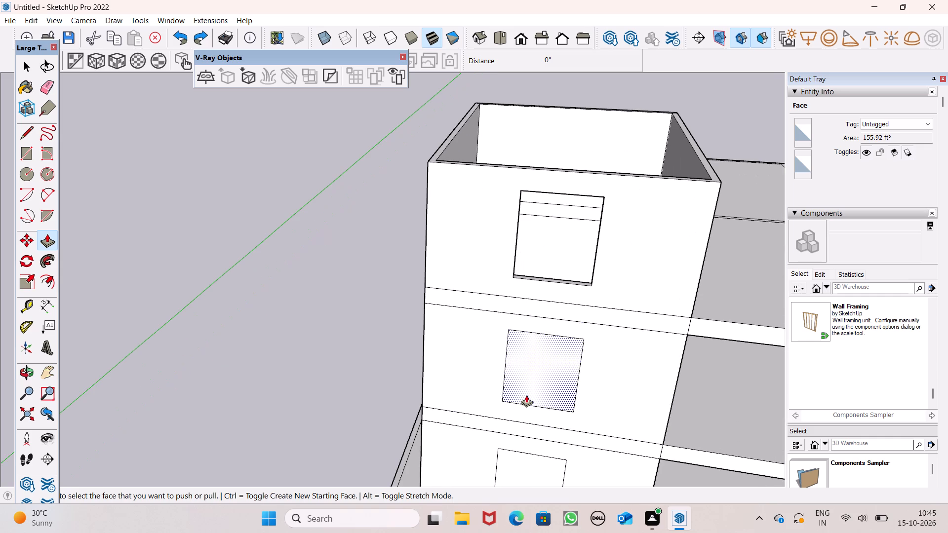
drag(526, 394, 549, 381)
scroll(536, 319, down, 3)
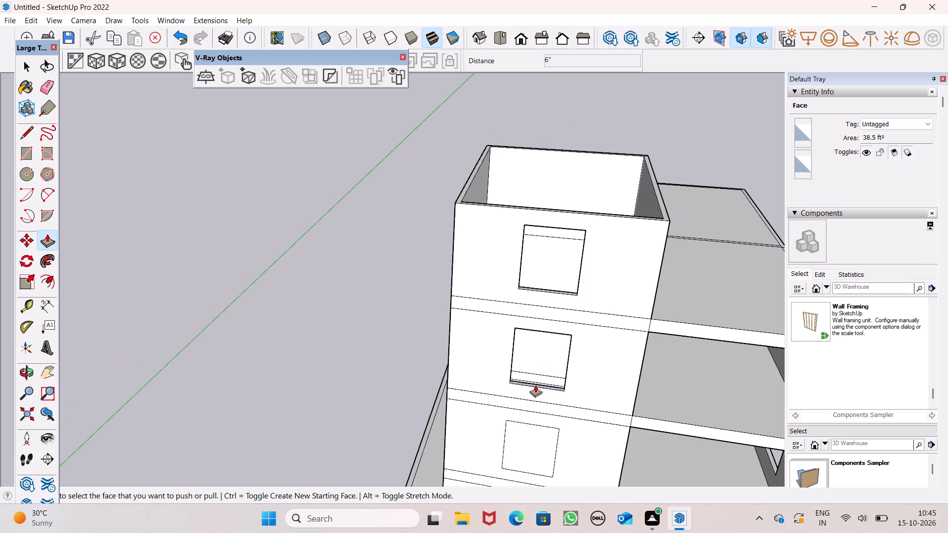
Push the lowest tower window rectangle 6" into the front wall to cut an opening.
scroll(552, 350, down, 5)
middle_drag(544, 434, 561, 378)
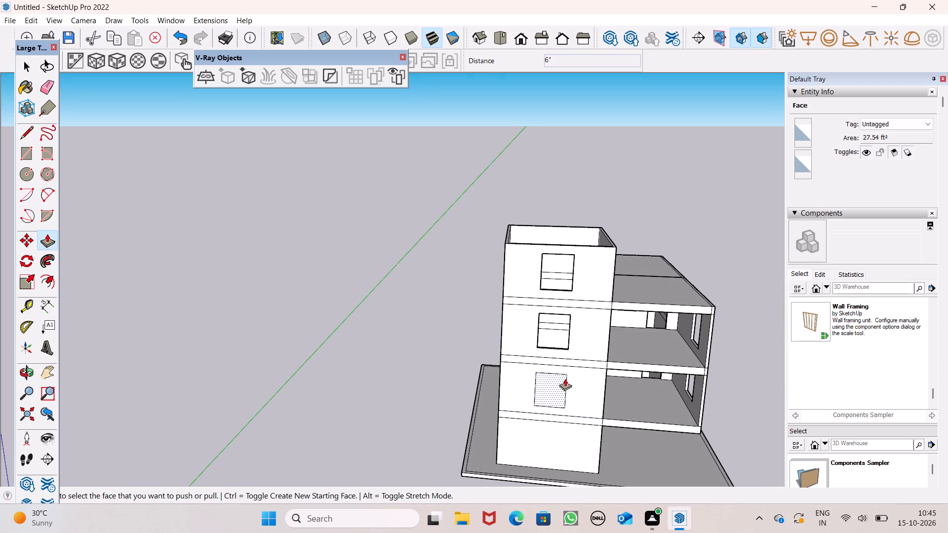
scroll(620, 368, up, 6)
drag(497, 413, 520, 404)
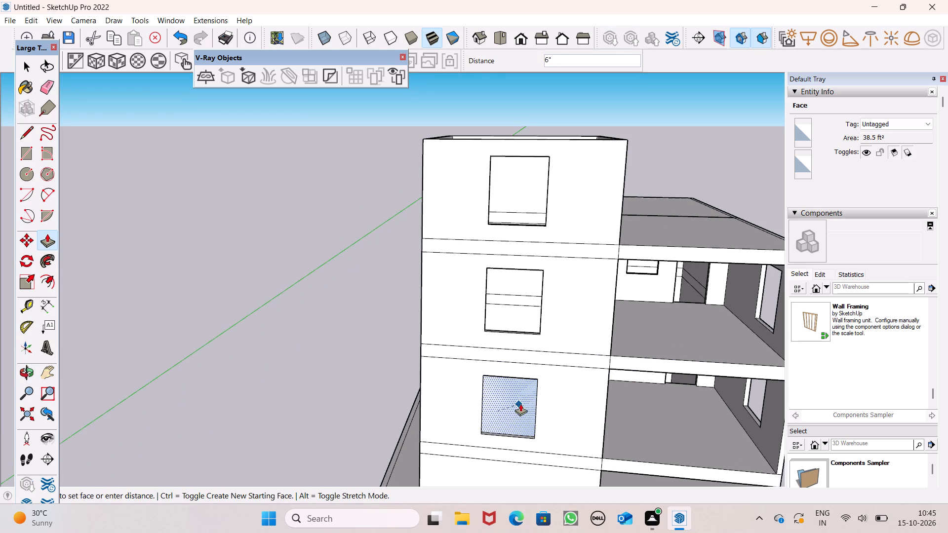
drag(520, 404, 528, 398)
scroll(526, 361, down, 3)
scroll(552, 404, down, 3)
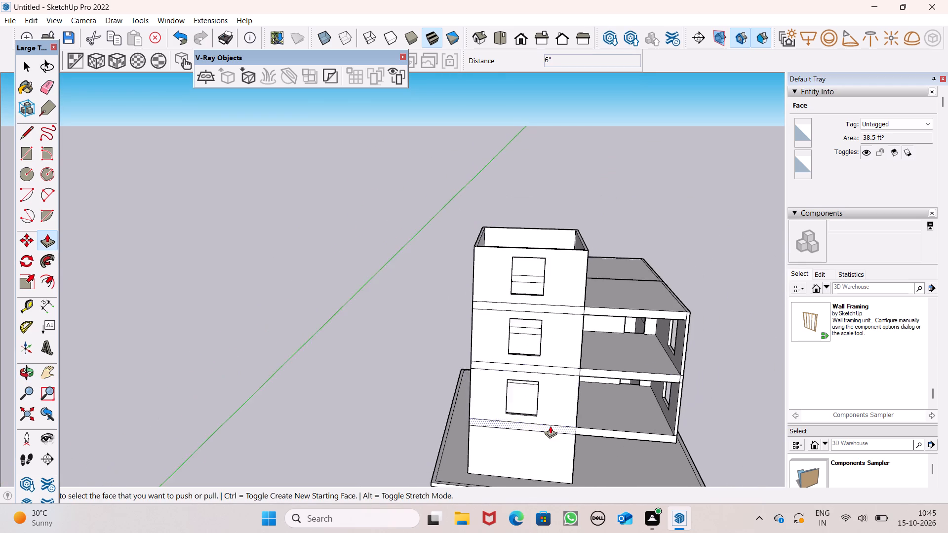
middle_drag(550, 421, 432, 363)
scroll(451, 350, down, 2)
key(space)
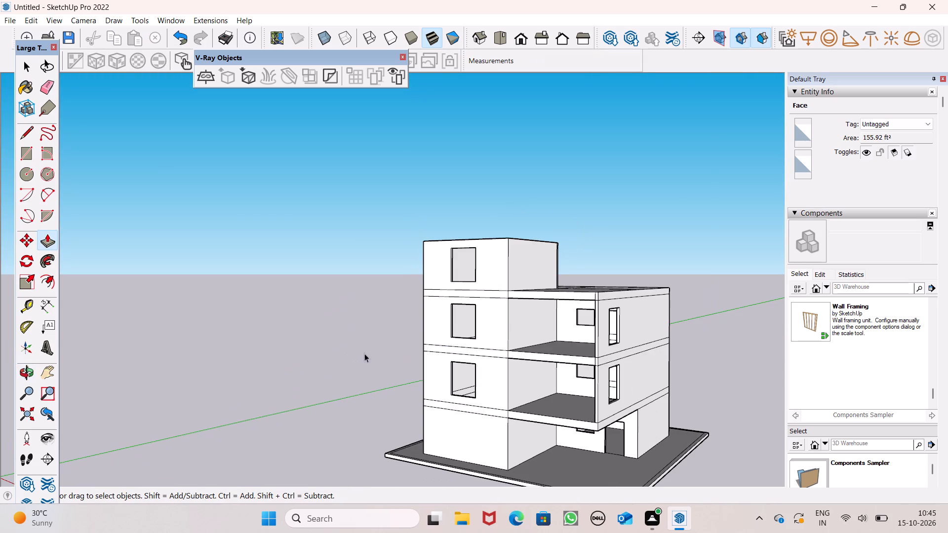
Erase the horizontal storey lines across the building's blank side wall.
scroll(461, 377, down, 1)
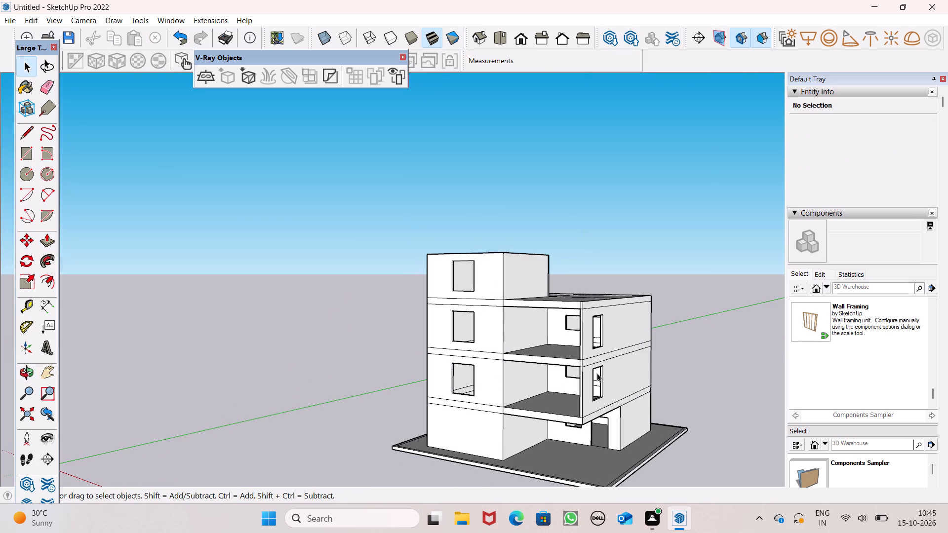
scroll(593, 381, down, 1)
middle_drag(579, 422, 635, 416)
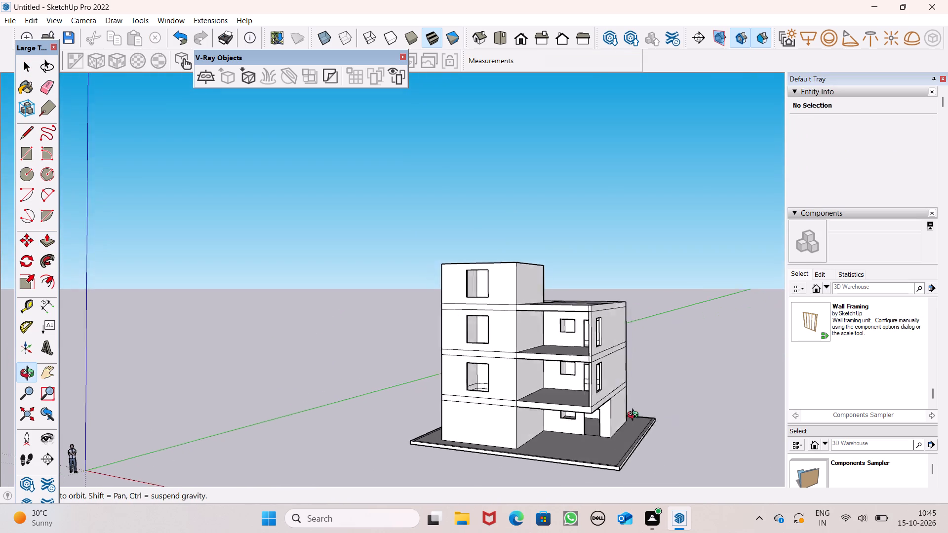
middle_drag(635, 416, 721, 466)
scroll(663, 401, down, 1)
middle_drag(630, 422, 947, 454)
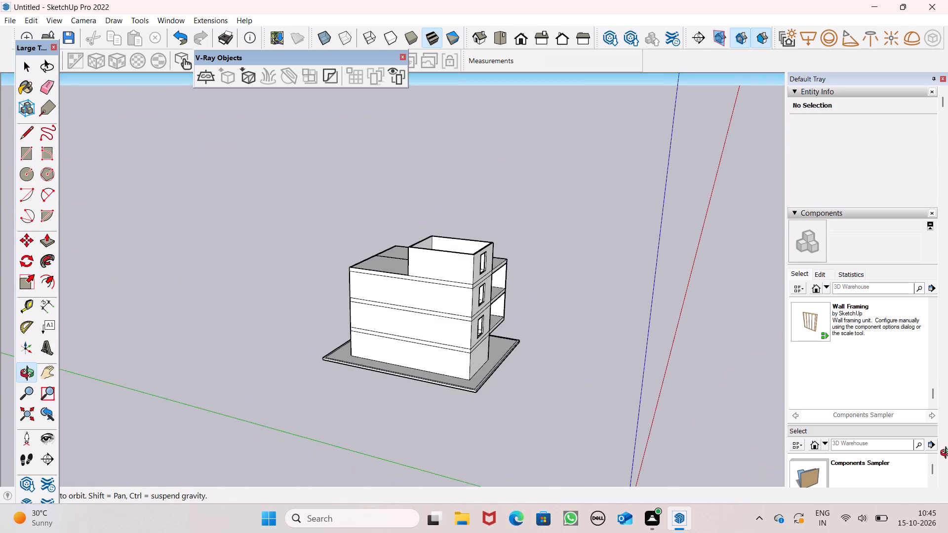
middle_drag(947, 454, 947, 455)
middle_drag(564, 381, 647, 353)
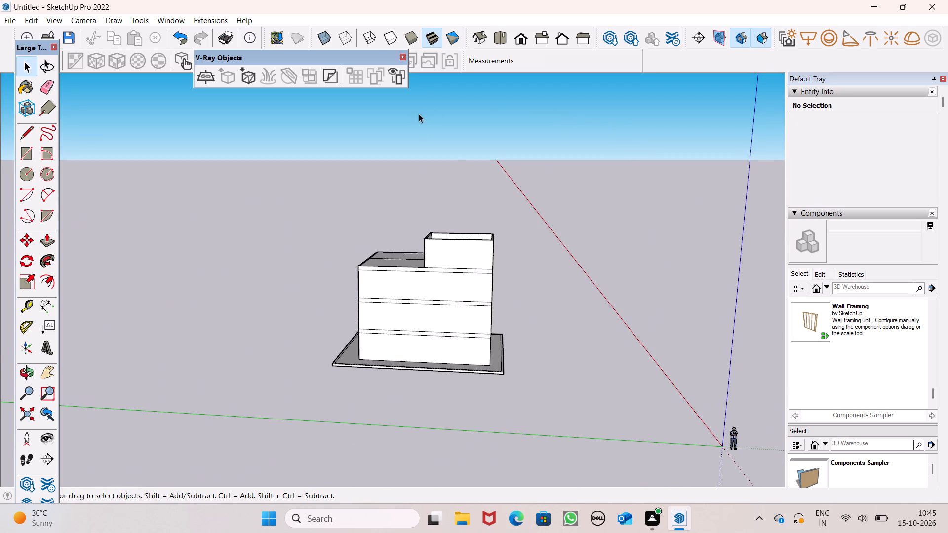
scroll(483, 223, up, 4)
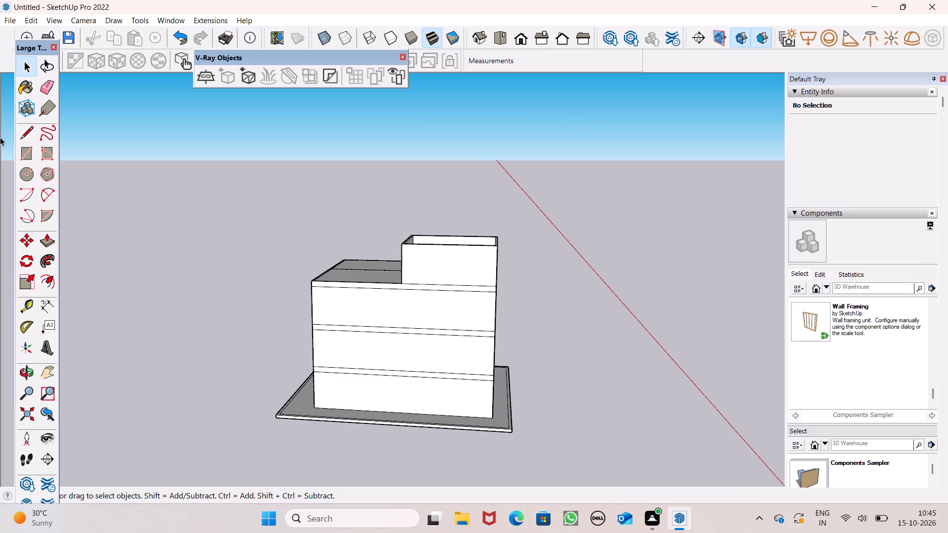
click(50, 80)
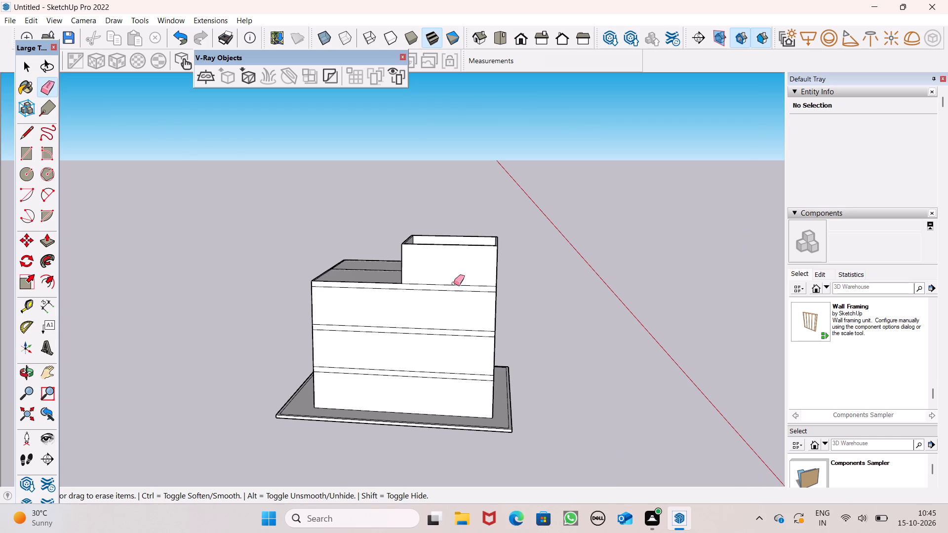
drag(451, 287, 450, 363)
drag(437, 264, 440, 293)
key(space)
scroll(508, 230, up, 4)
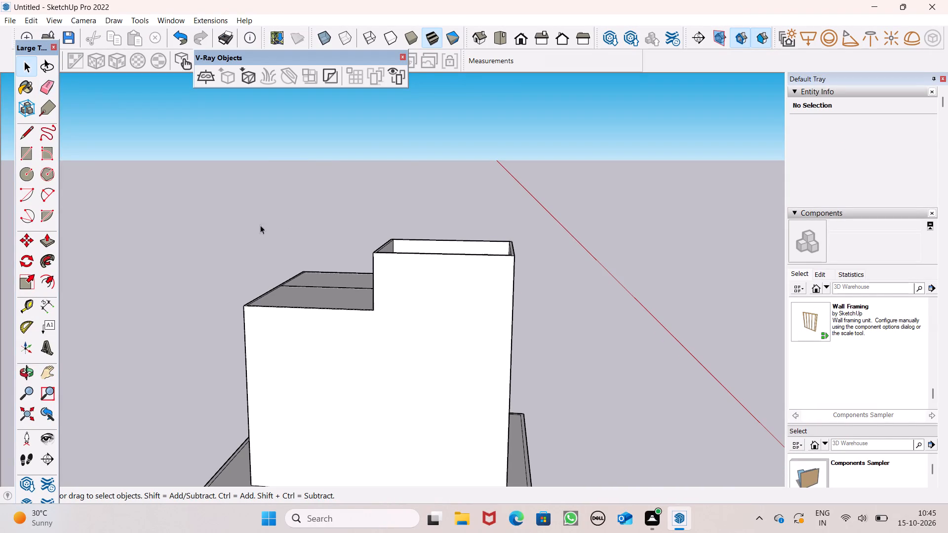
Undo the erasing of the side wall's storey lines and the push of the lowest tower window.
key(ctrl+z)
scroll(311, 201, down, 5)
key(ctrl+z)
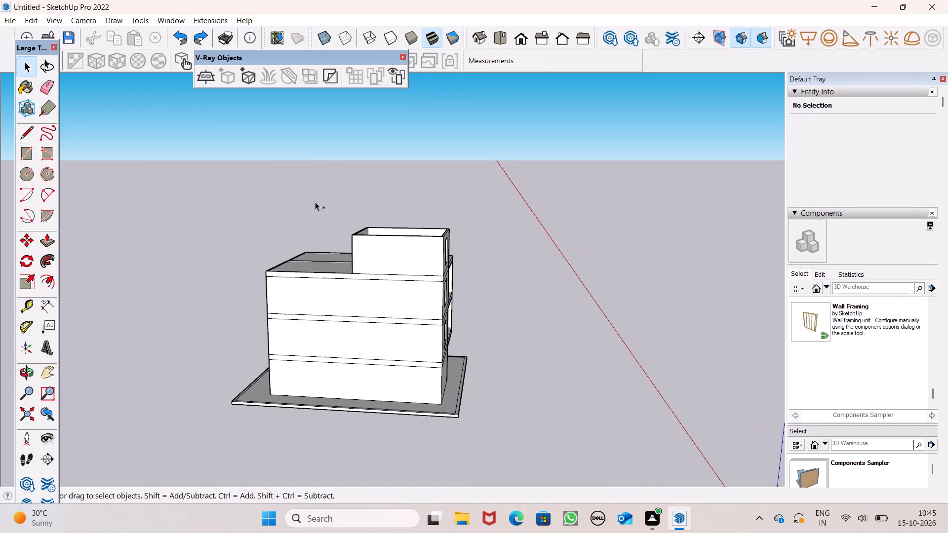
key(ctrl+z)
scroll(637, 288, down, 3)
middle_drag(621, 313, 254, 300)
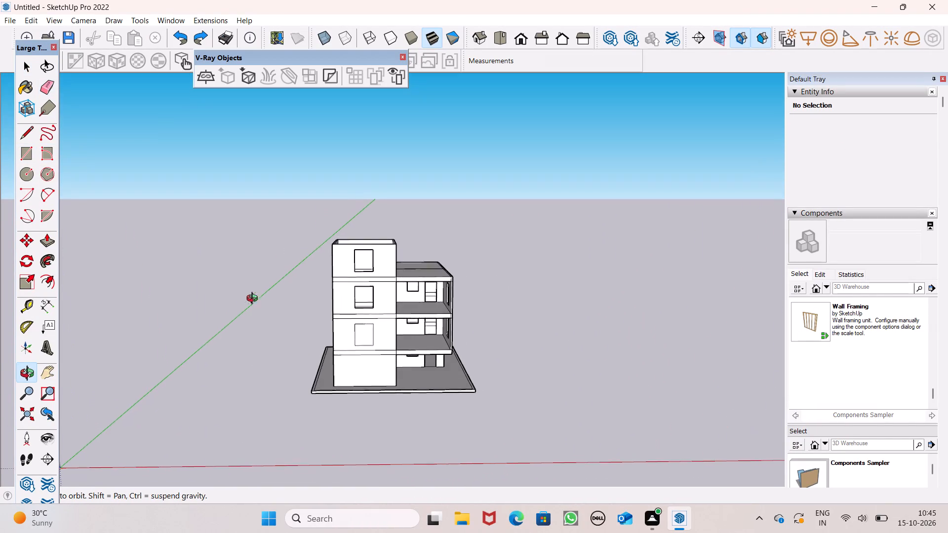
Push the lowest tower window rectangle back through the front wall to cut an opening.
middle_drag(254, 300, 254, 299)
click(47, 241)
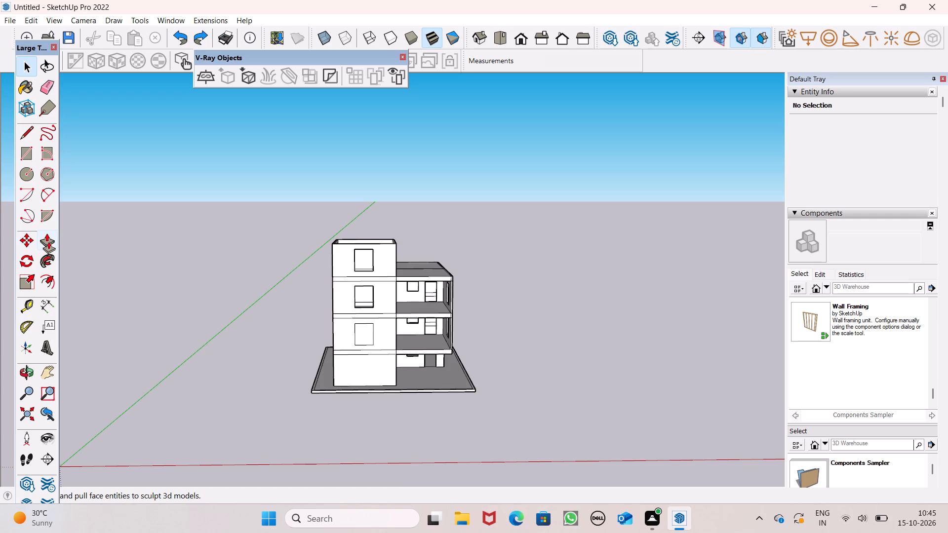
scroll(500, 309, up, 4)
scroll(311, 347, up, 7)
drag(297, 358, 326, 334)
scroll(436, 328, up, 1)
scroll(436, 328, down, 2)
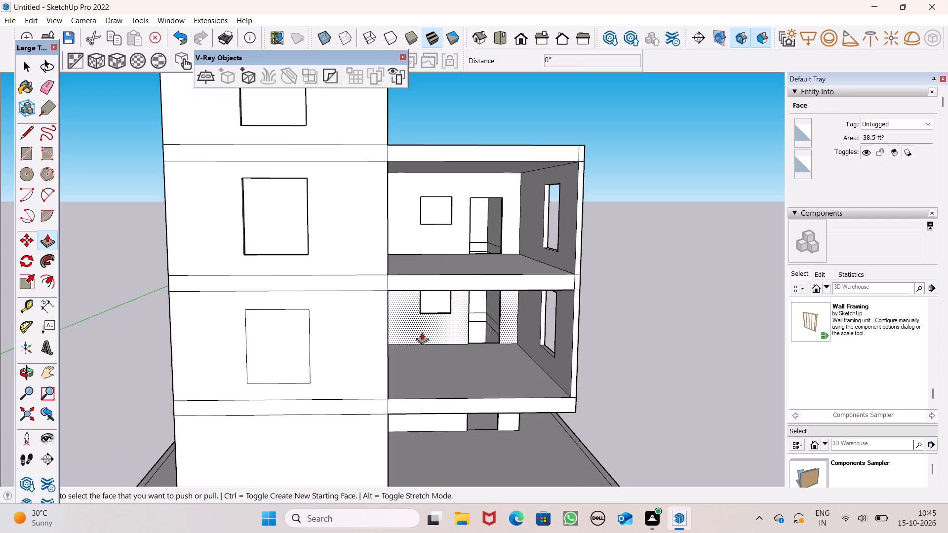
middle_drag(397, 350, 374, 394)
middle_click(374, 395)
scroll(346, 397, up, 6)
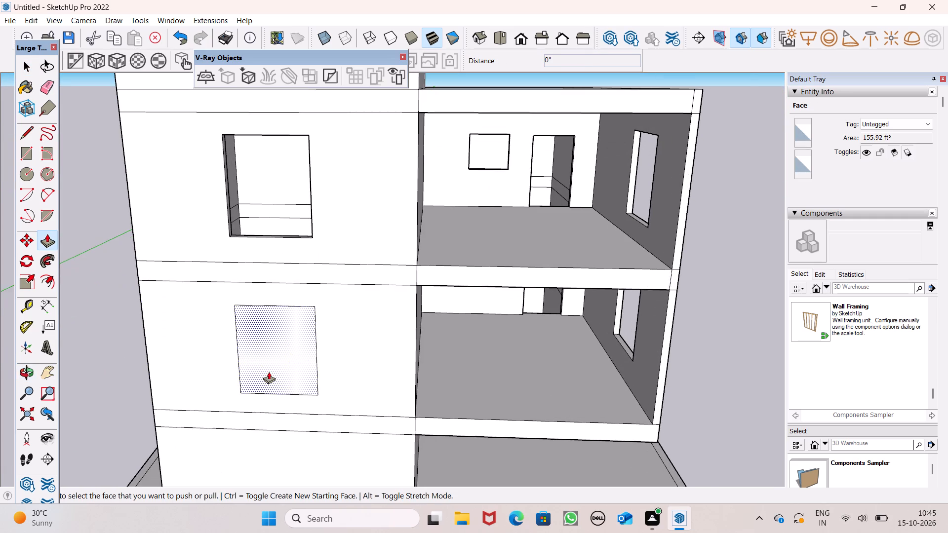
drag(283, 379, 321, 351)
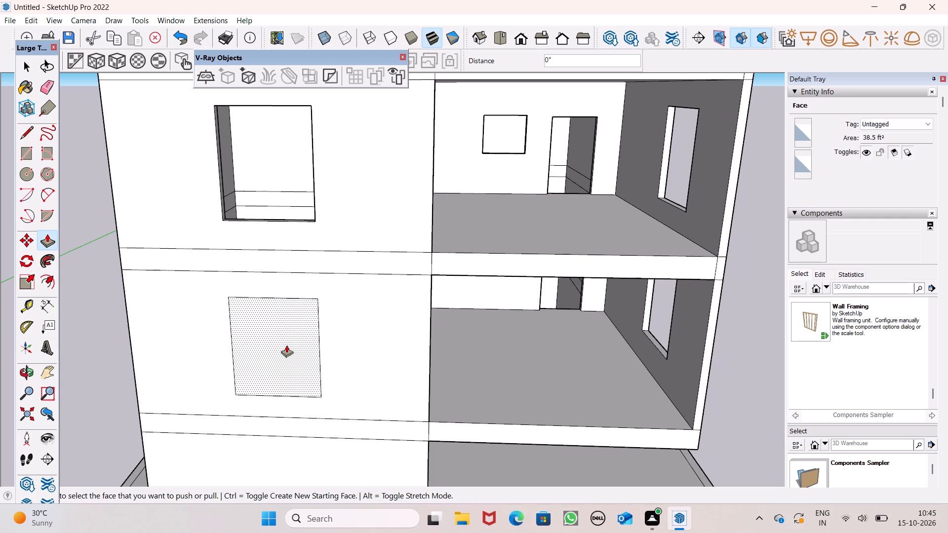
drag(263, 378, 297, 363)
scroll(431, 242, down, 1)
scroll(431, 242, up, 1)
scroll(431, 242, down, 9)
Examine the building's blank side wall and the tower's upper side for window placement.
middle_drag(417, 332, 428, 332)
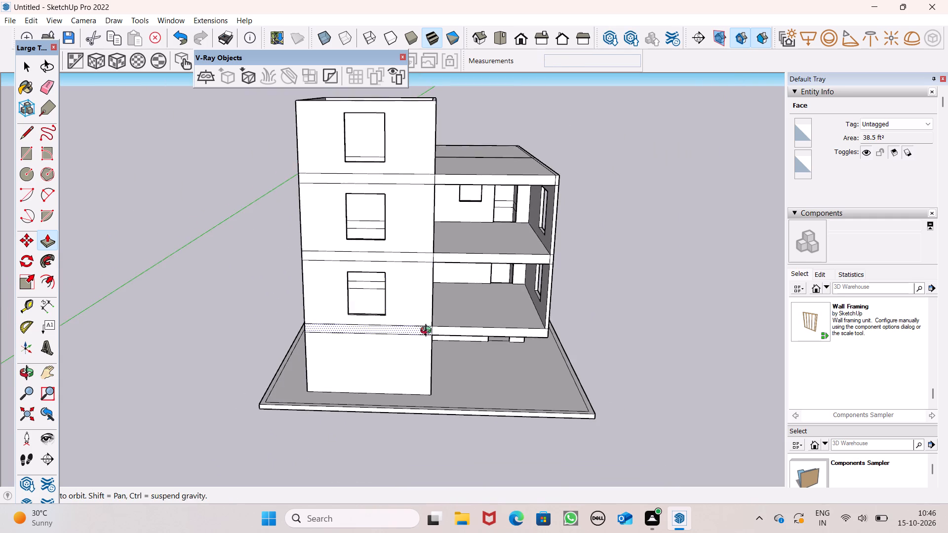
middle_drag(428, 332, 634, 304)
key(space)
scroll(535, 277, down, 4)
middle_drag(520, 289, 712, 291)
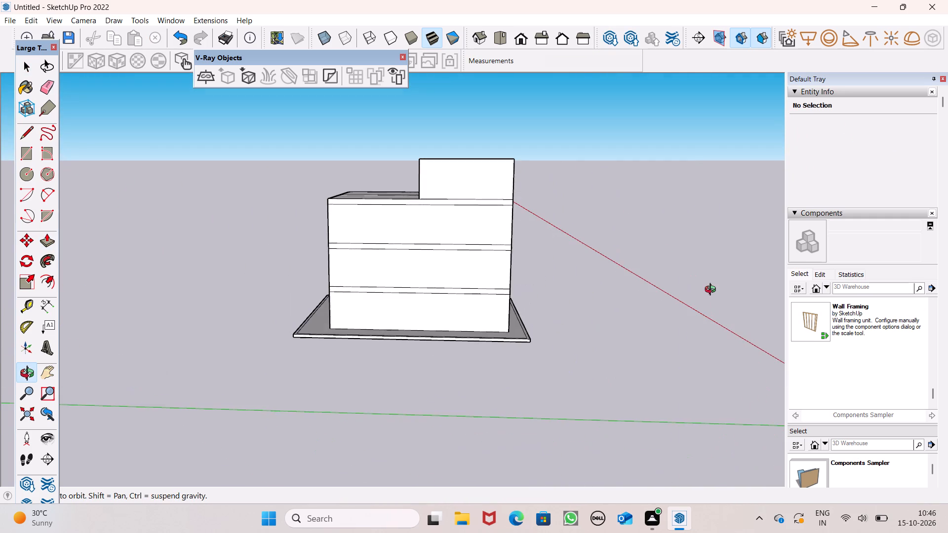
middle_drag(712, 291, 709, 277)
scroll(544, 153, up, 2)
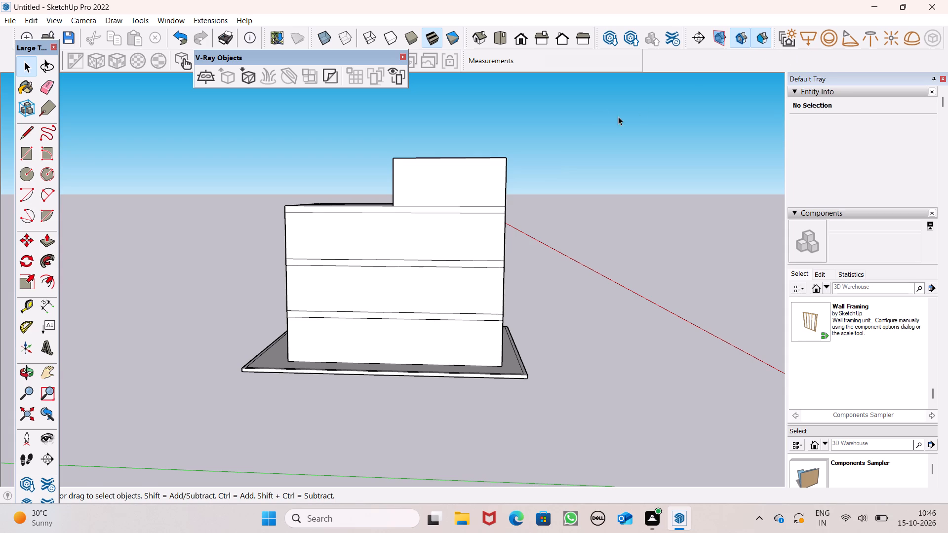
scroll(444, 173, up, 2)
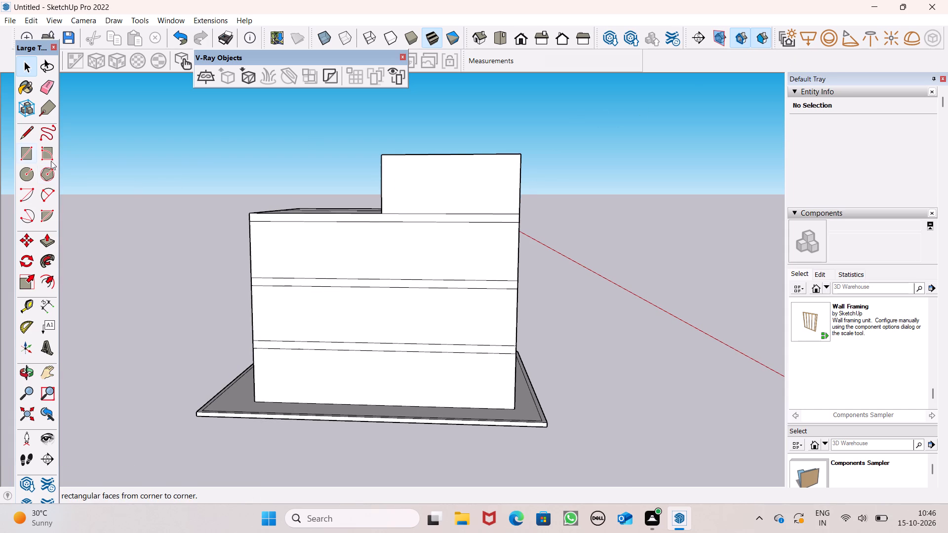
click(29, 159)
scroll(328, 108, up, 1)
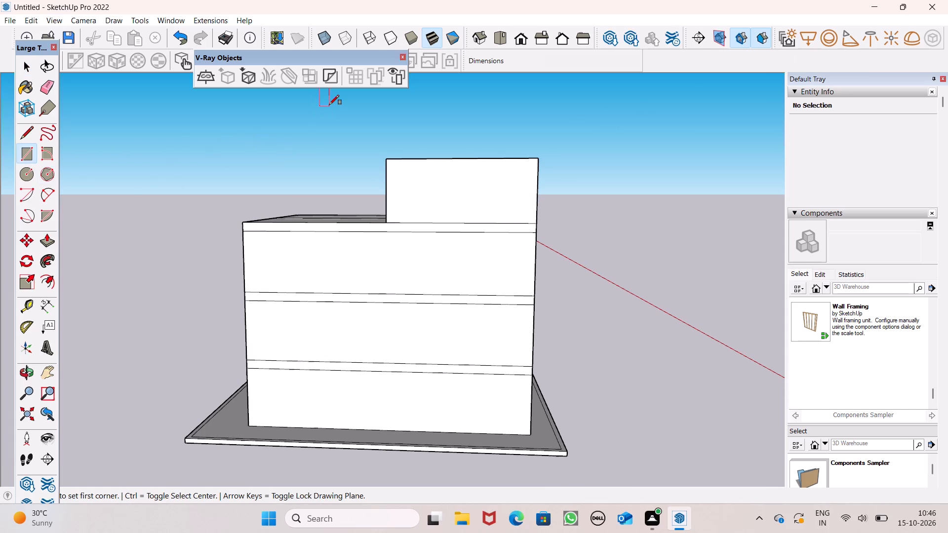
scroll(341, 89, up, 3)
scroll(558, 211, down, 2)
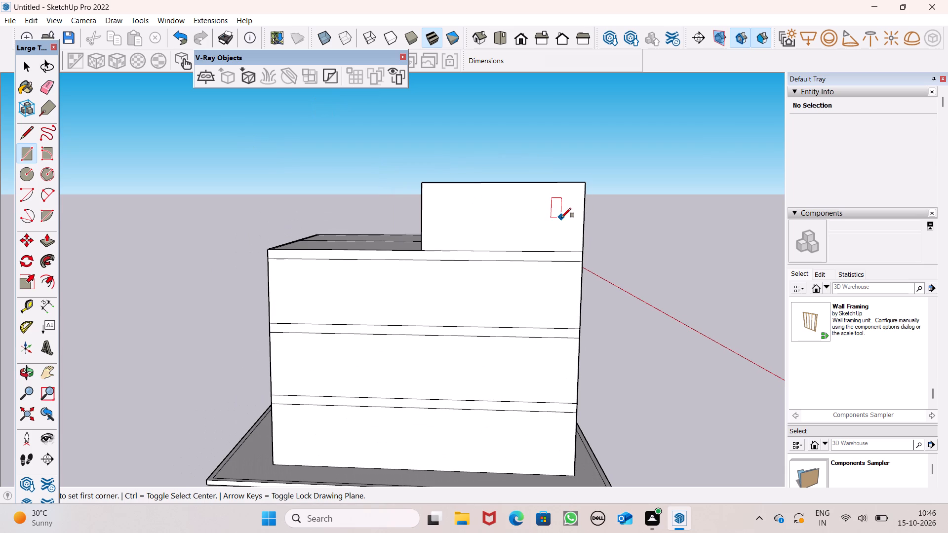
scroll(563, 218, up, 1)
scroll(522, 201, up, 1)
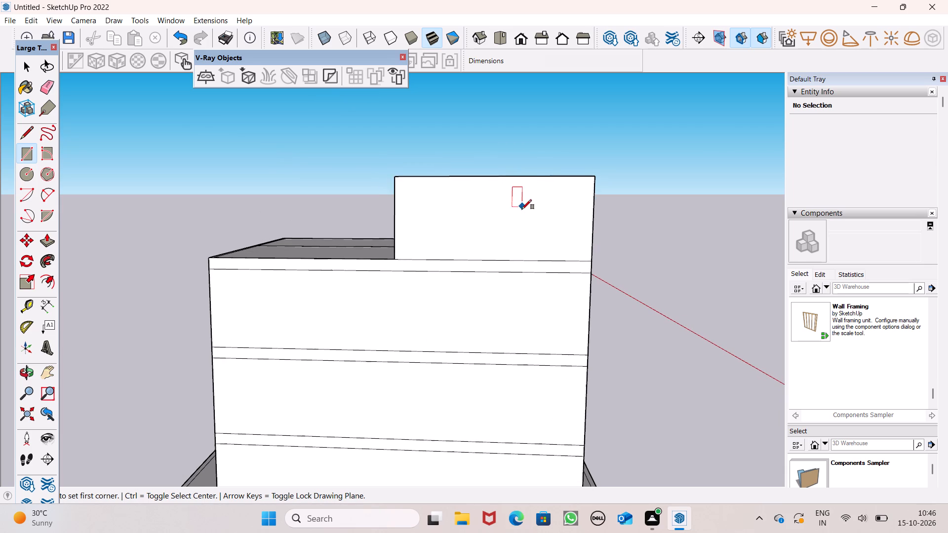
scroll(522, 209, up, 1)
scroll(521, 218, down, 1)
Trace a line about 2' long over the interior storey edge behind the middle tower window to fill in the floor face.
middle_drag(531, 260, 417, 280)
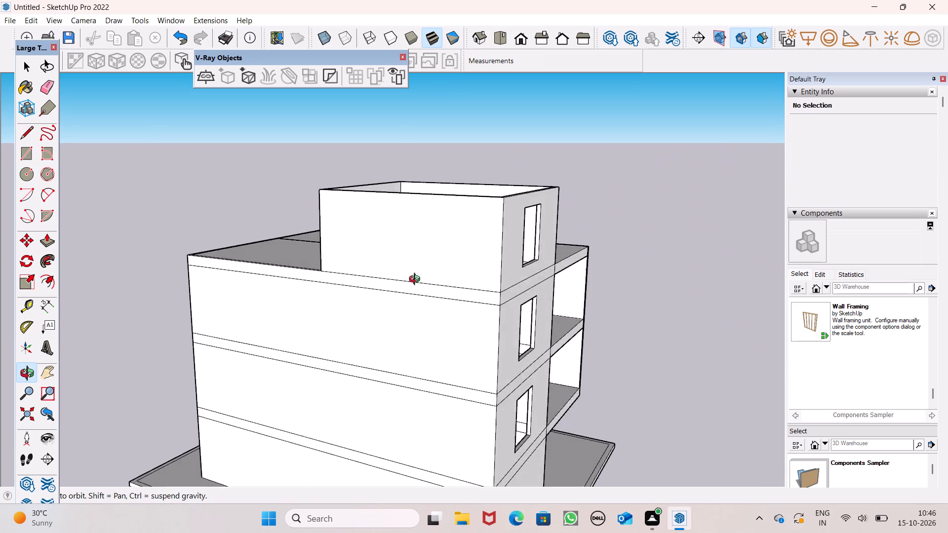
middle_drag(417, 280, 478, 276)
middle_drag(478, 276, 452, 294)
middle_drag(340, 300, 255, 290)
scroll(538, 264, down, 2)
middle_drag(547, 281, 357, 240)
middle_drag(355, 240, 331, 269)
click(20, 133)
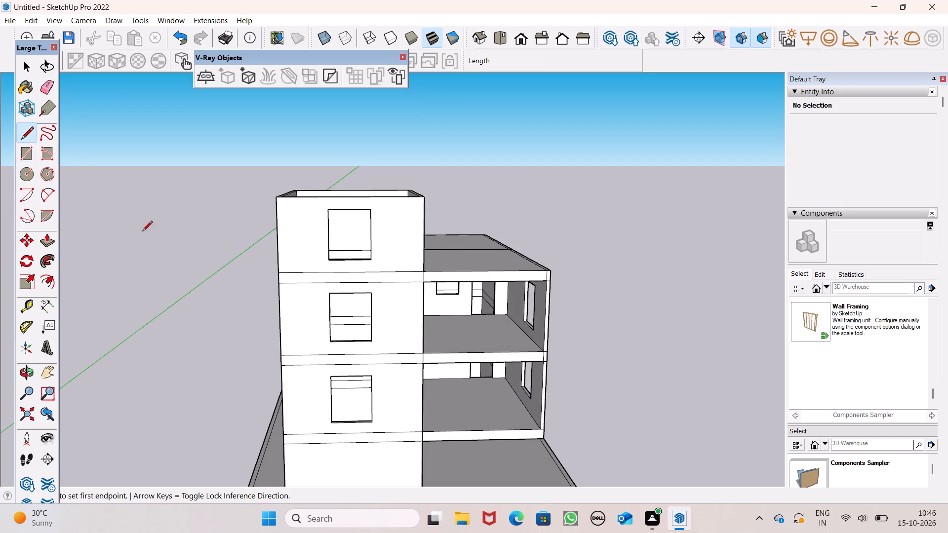
scroll(256, 316, up, 7)
middle_drag(378, 341, 343, 343)
scroll(343, 343, up, 6)
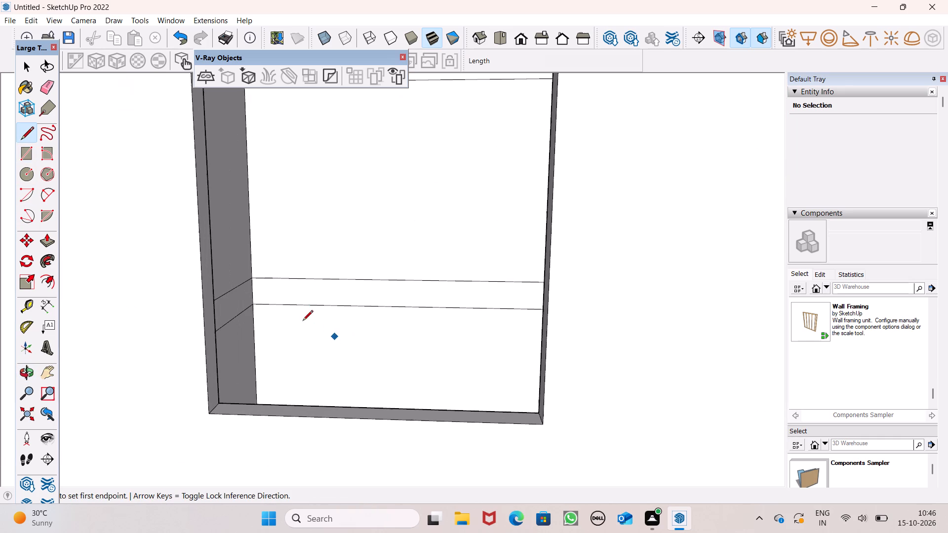
drag(272, 305, 289, 301)
click(310, 300)
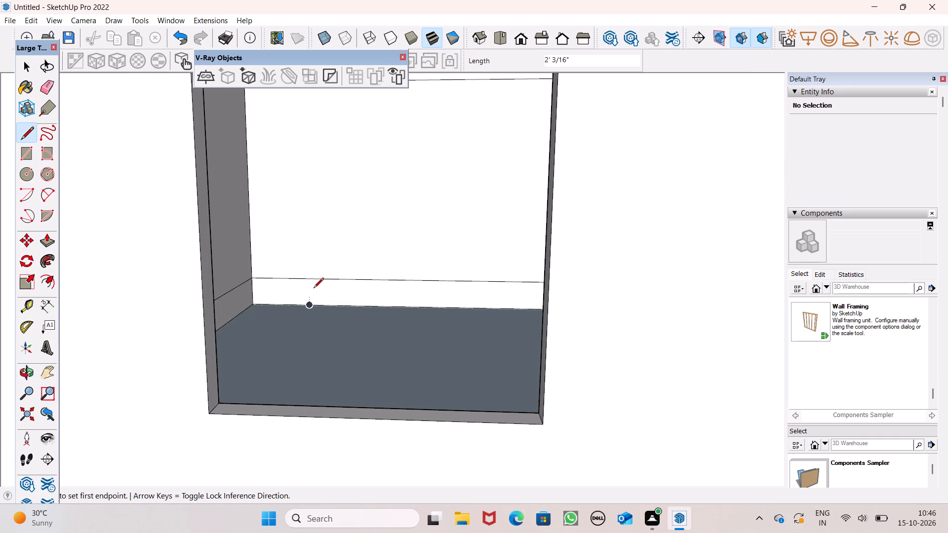
Trace a short line over the interior storey edge behind the top tower window to fill in the floor face.
scroll(315, 285, down, 13)
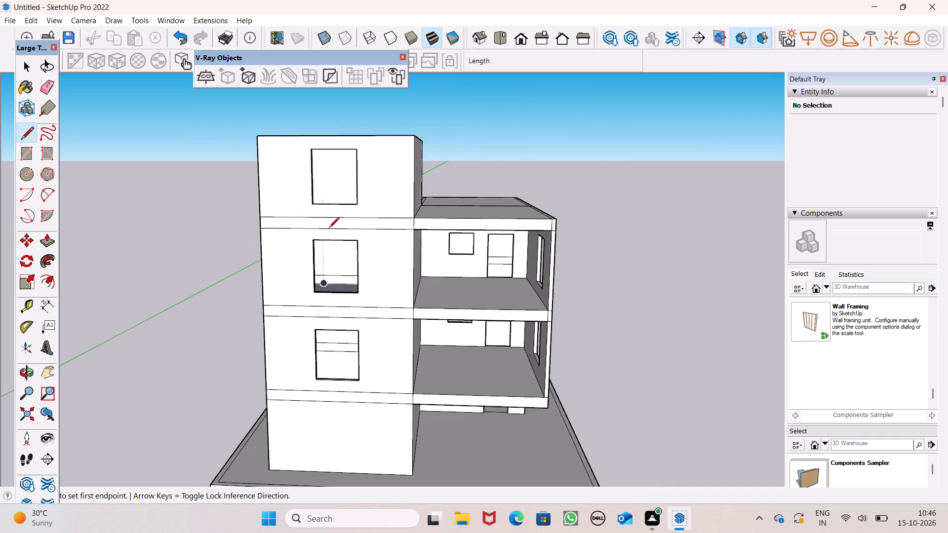
middle_drag(329, 229, 356, 270)
scroll(355, 234, up, 7)
drag(348, 203, 357, 203)
click(358, 203)
Trace a line about 2' long over the interior storey edge behind the lowest tower window to fill in the floor face.
scroll(390, 185, down, 7)
middle_drag(385, 285, 400, 219)
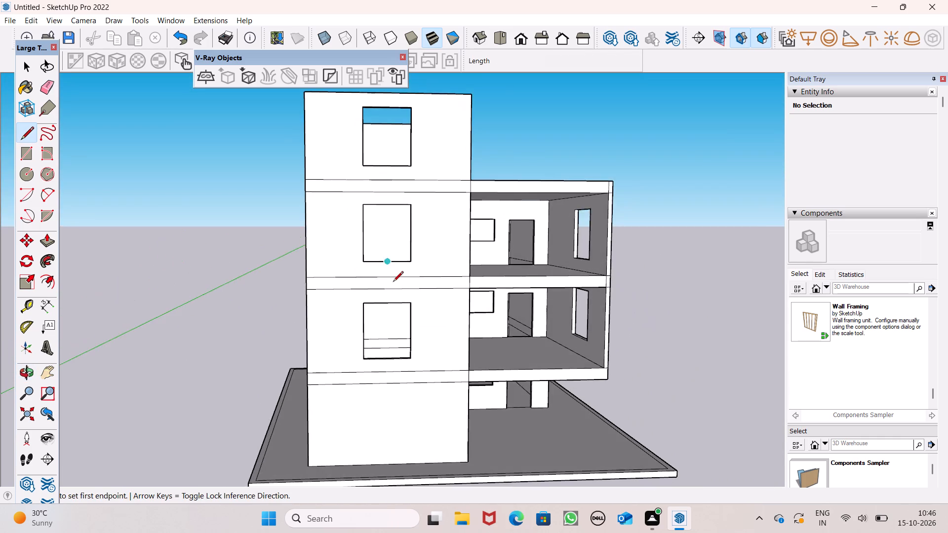
scroll(393, 291, up, 5)
drag(378, 374, 394, 374)
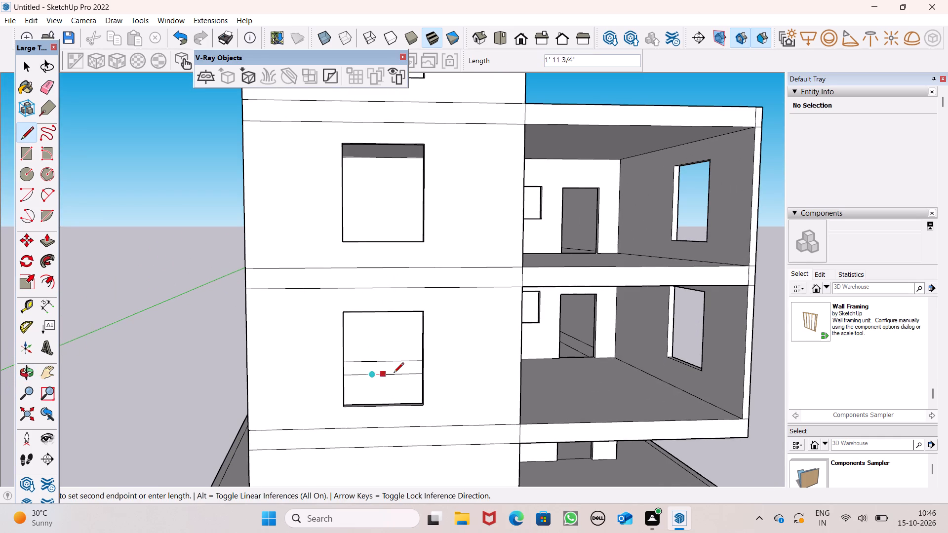
drag(394, 374, 395, 374)
scroll(419, 334, down, 4)
middle_drag(413, 364, 351, 411)
scroll(411, 367, down, 1)
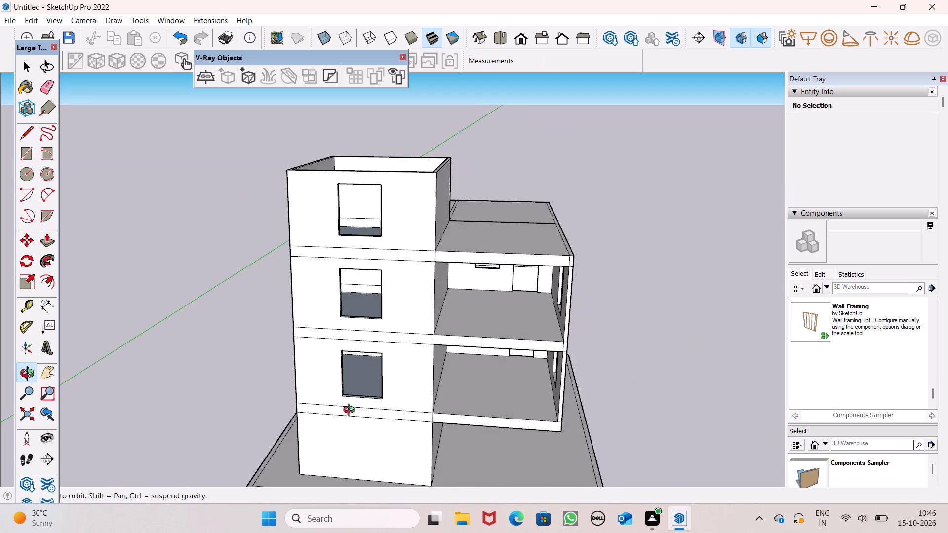
middle_drag(351, 411, 446, 388)
Draw a window rectangle about 5' 10" by 5' 3" on the blank side wall of the tower's top storey.
key(space)
scroll(368, 293, down, 1)
scroll(310, 278, down, 3)
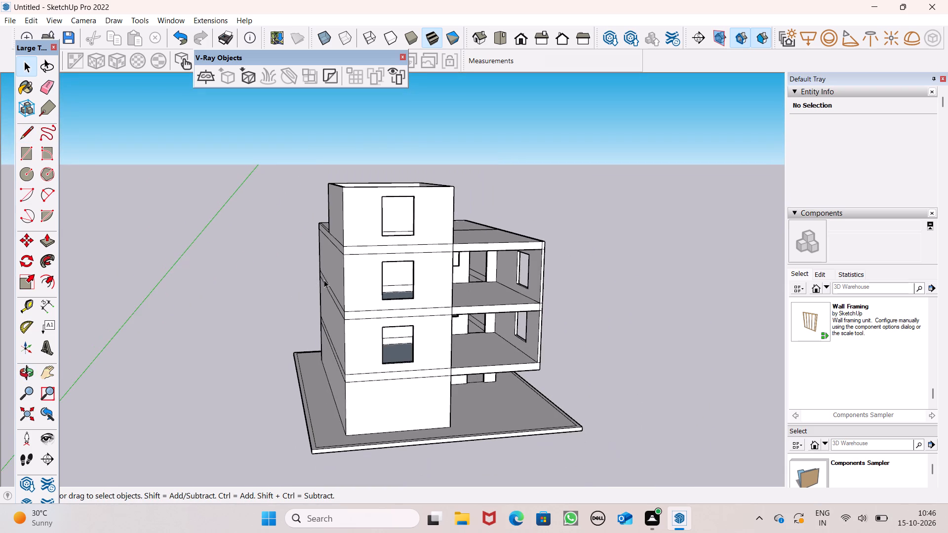
middle_drag(354, 304, 559, 312)
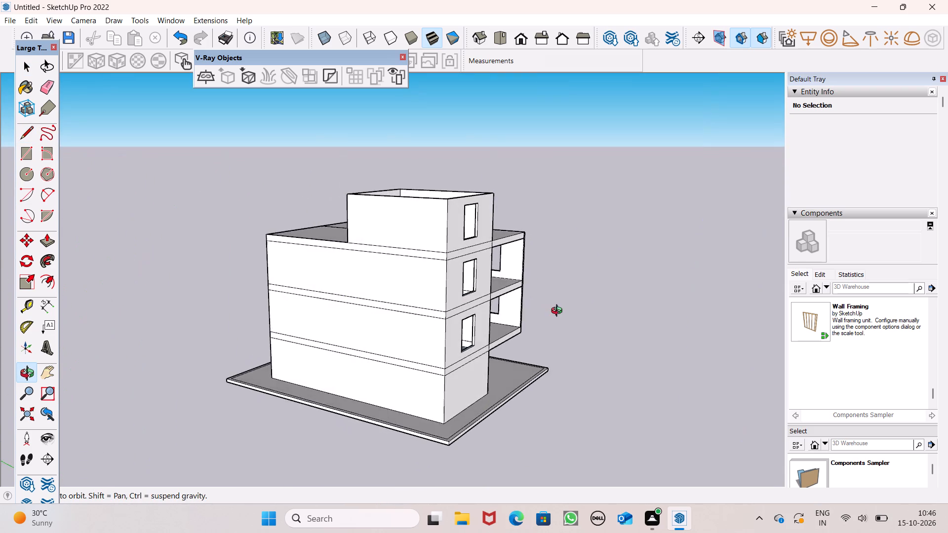
middle_drag(559, 312, 666, 317)
scroll(424, 241, up, 3)
middle_drag(492, 314, 223, 320)
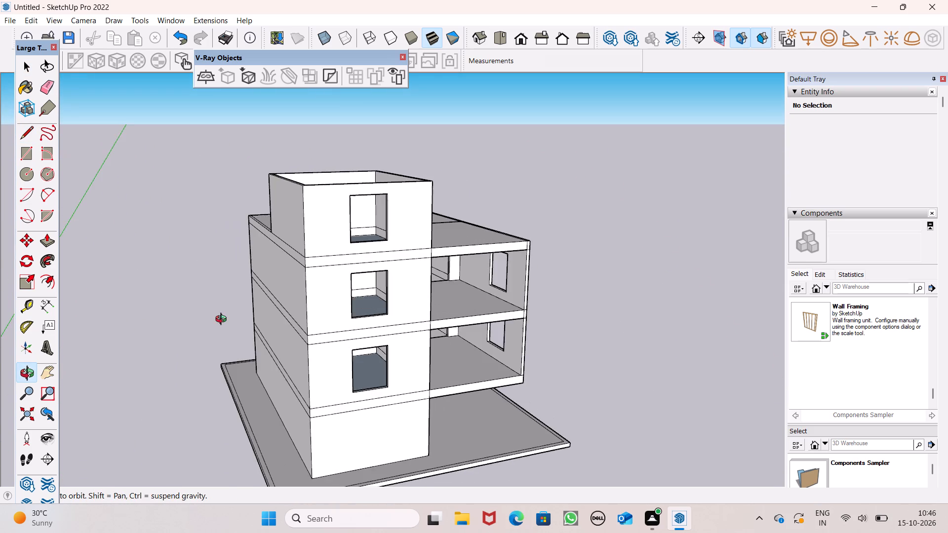
middle_drag(223, 320, 480, 315)
scroll(461, 269, up, 2)
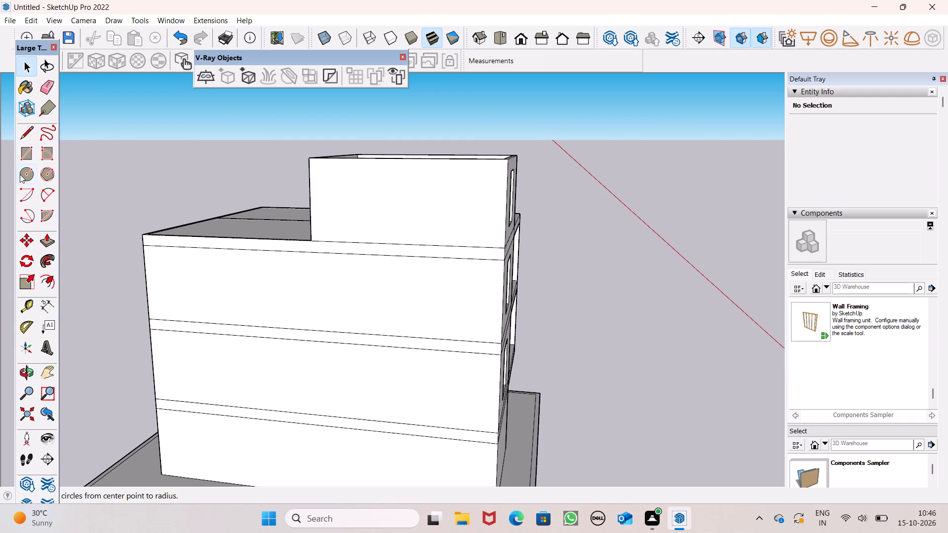
click(23, 157)
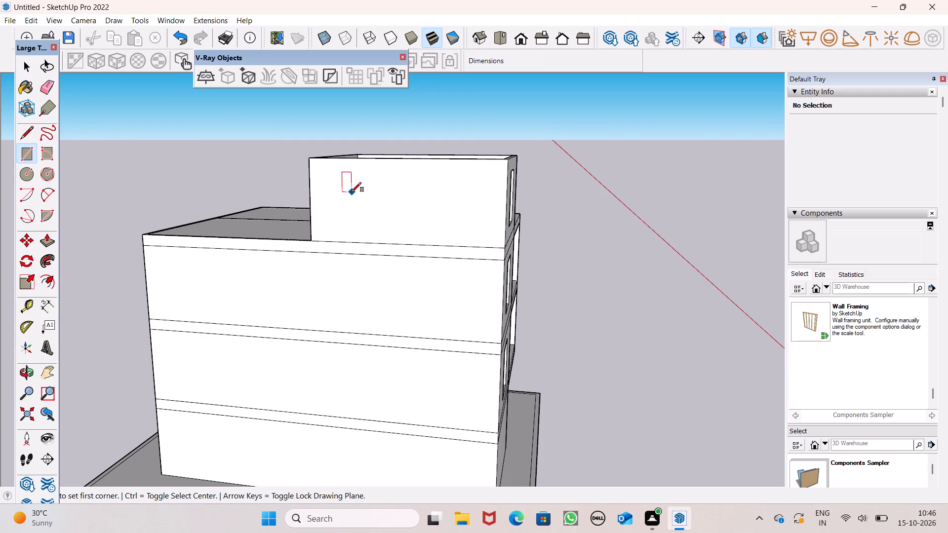
scroll(387, 169, up, 1)
scroll(414, 244, up, 1)
middle_drag(414, 249, 445, 249)
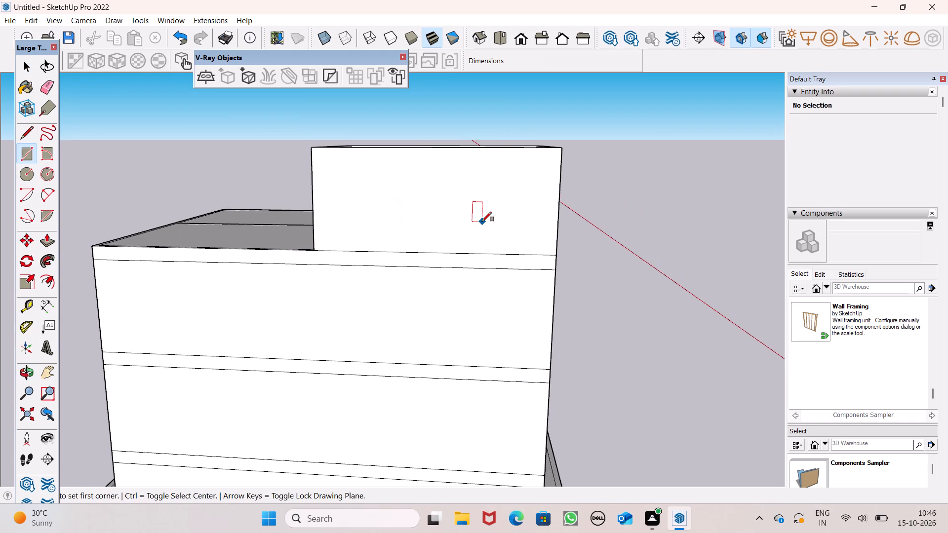
scroll(482, 222, up, 1)
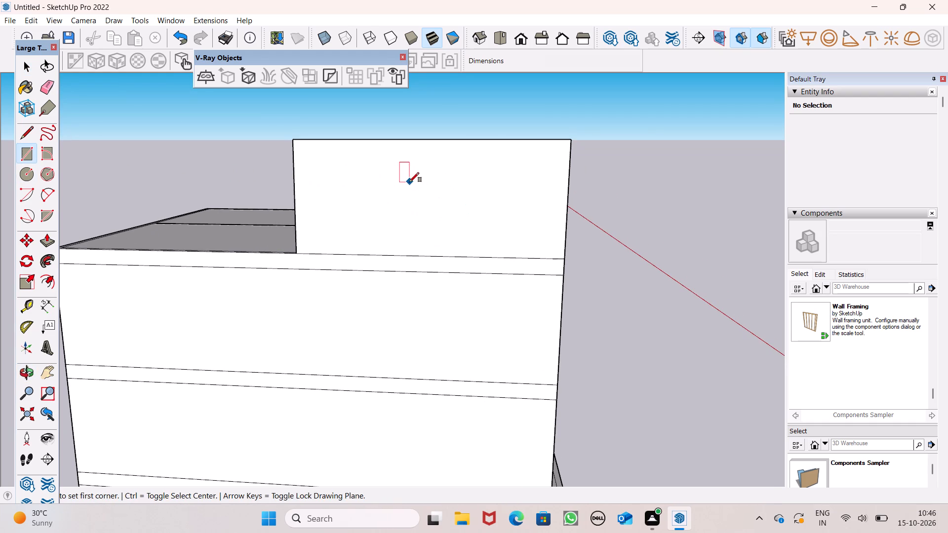
drag(409, 182, 410, 189)
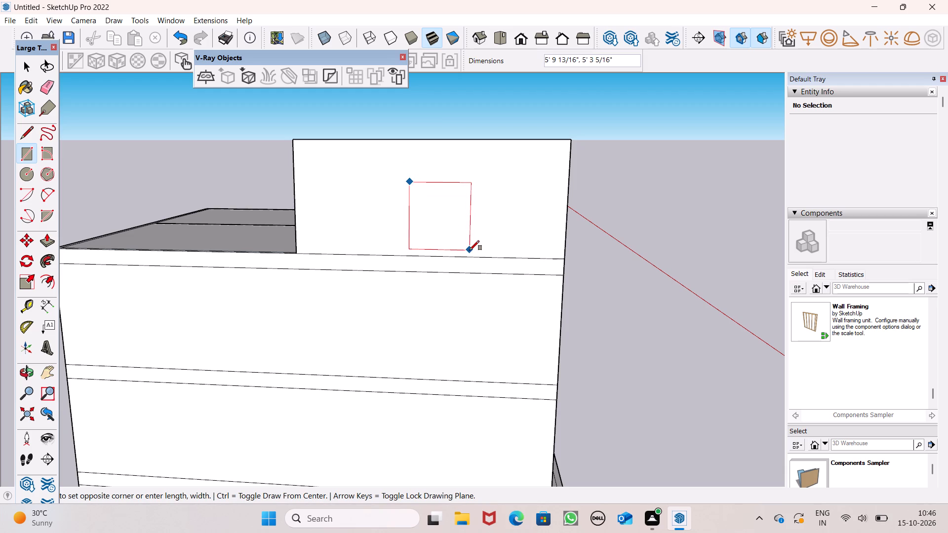
click(470, 250)
scroll(437, 199, down, 4)
key(space)
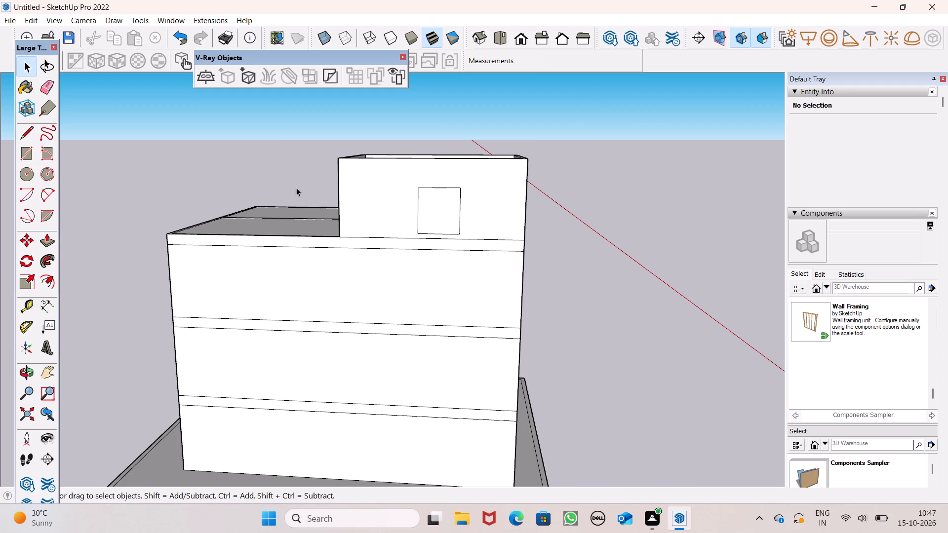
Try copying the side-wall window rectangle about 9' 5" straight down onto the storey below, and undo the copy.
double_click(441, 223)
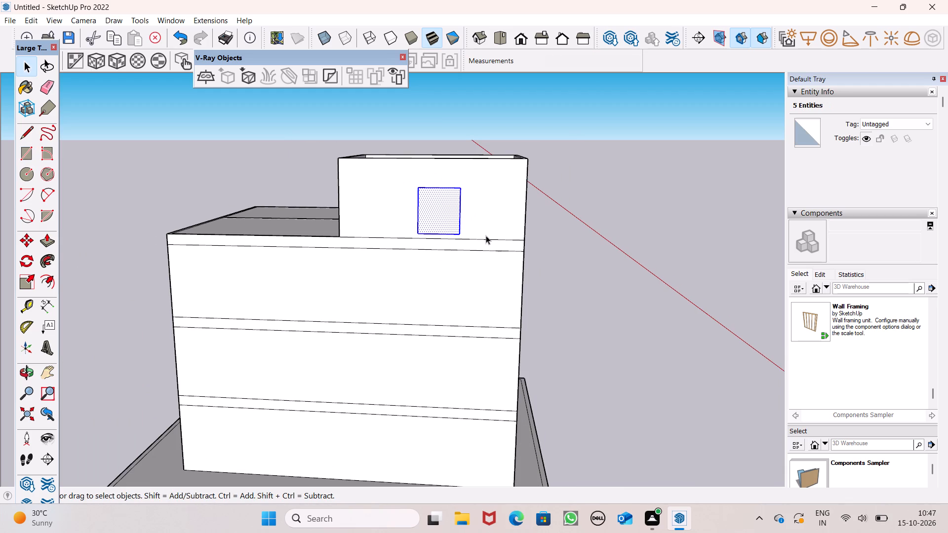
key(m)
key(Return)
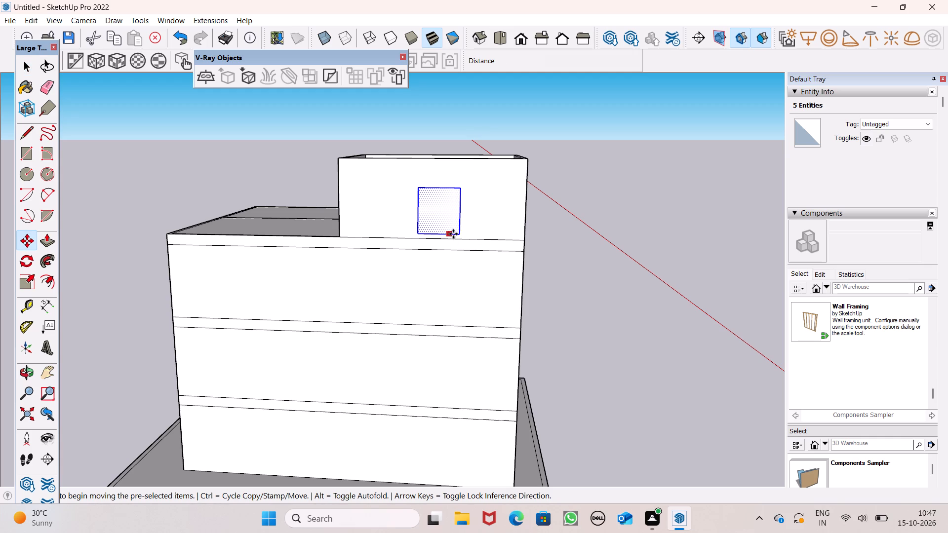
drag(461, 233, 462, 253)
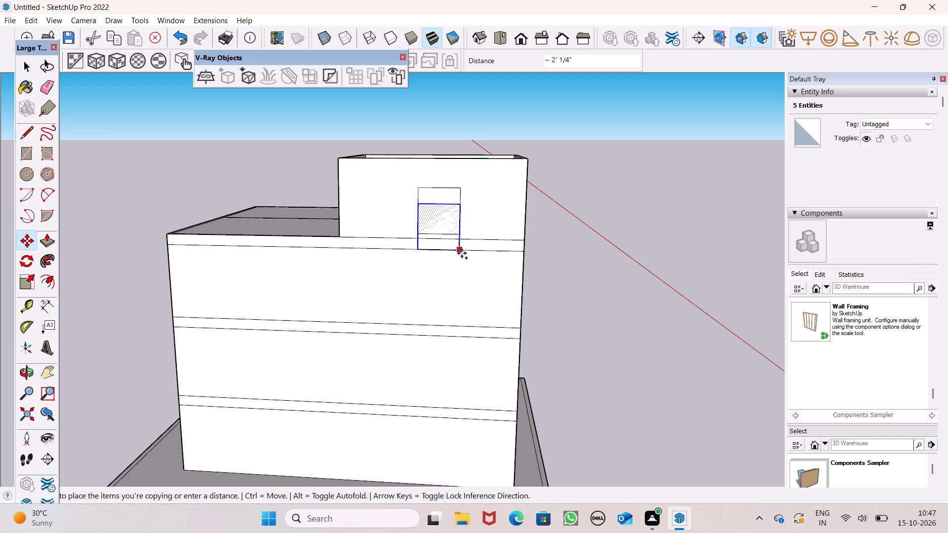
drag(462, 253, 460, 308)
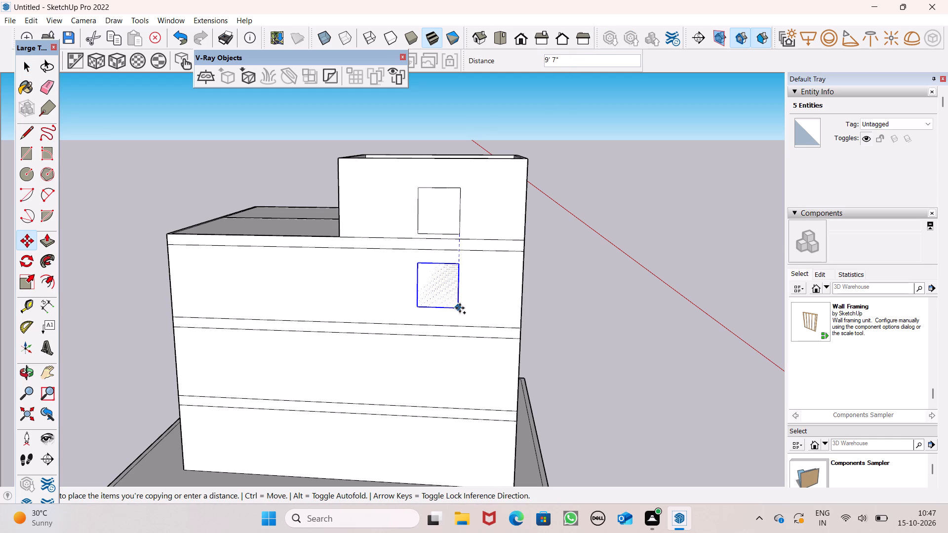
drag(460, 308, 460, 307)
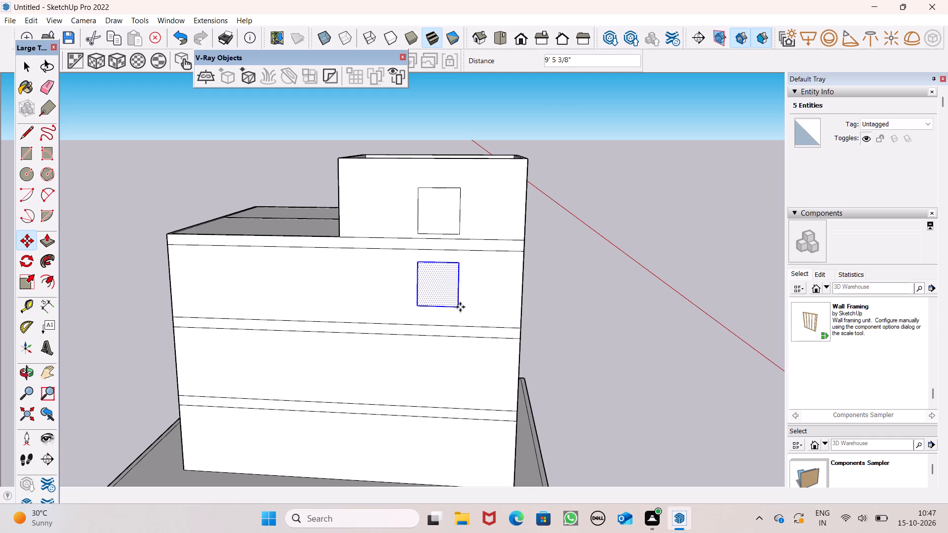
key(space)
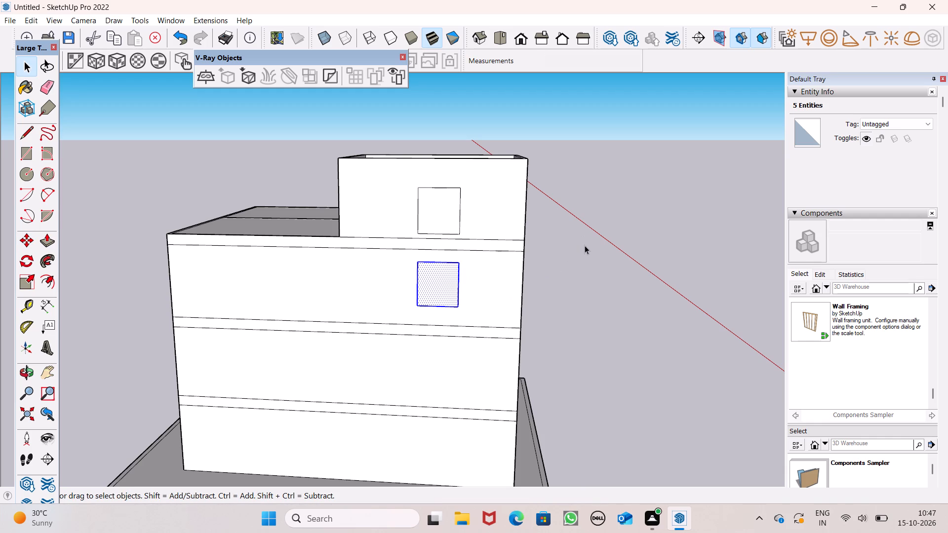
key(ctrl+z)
Copy the top storey's side-wall window rectangle about 9' 5" straight down onto the storey below.
double_click(451, 215)
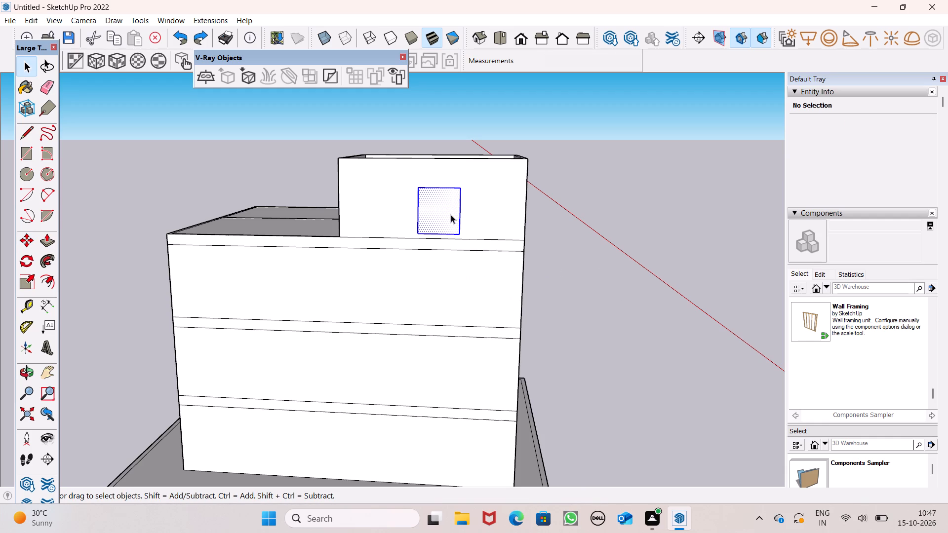
key(m)
key(Return)
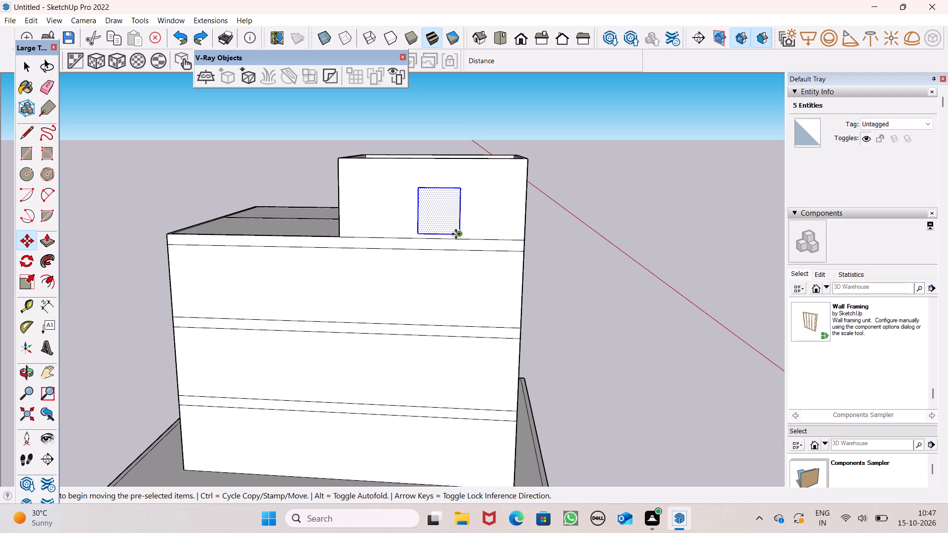
drag(460, 232, 465, 293)
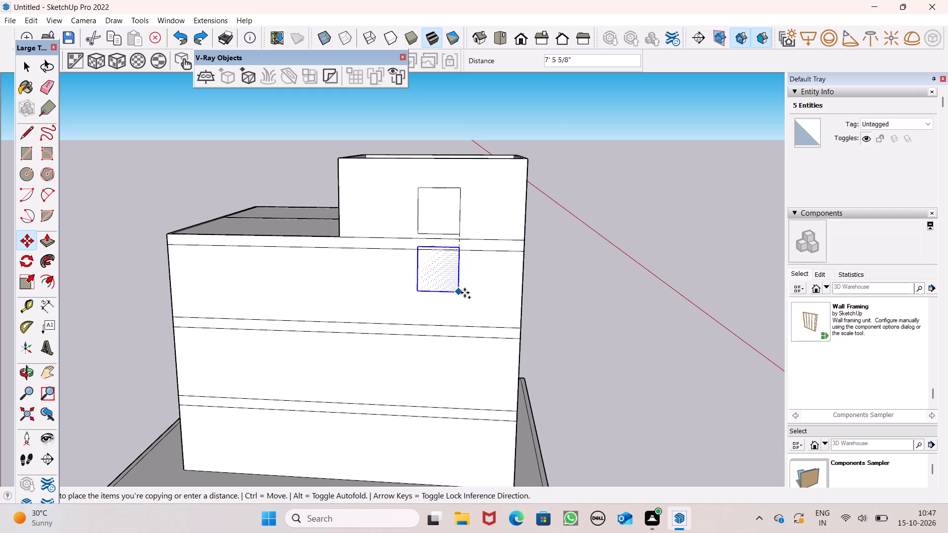
drag(465, 293, 464, 307)
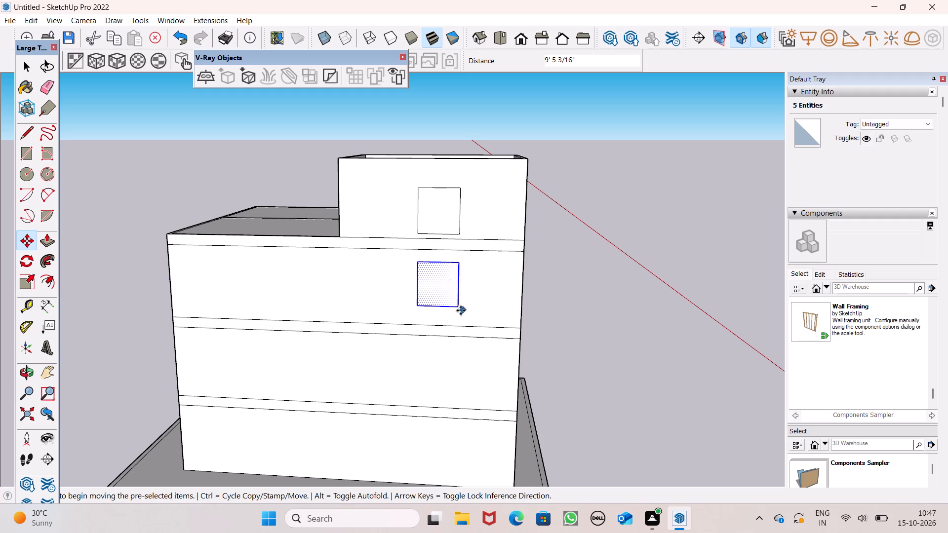
Copy the side-wall window another storey down, about 11' 6" below, keeping it vertically aligned.
drag(458, 306, 469, 391)
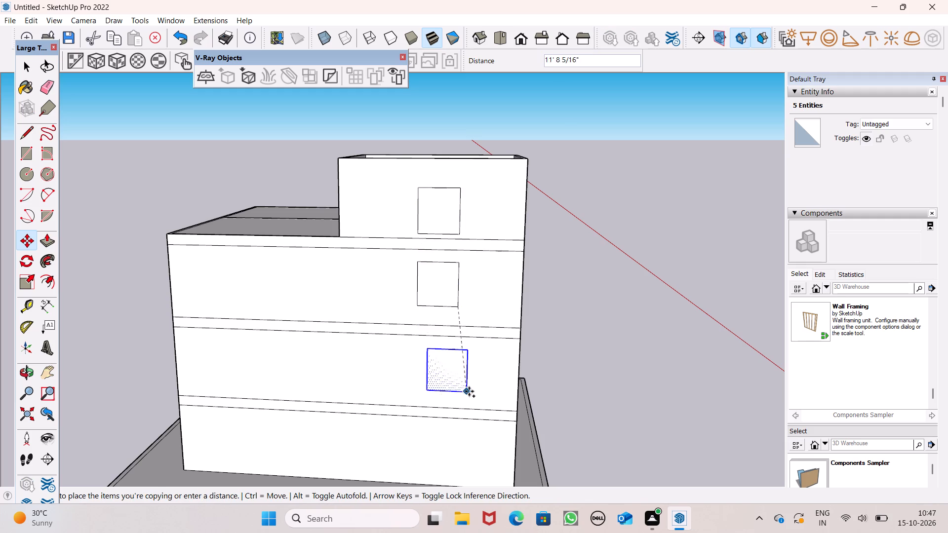
drag(469, 391, 460, 397)
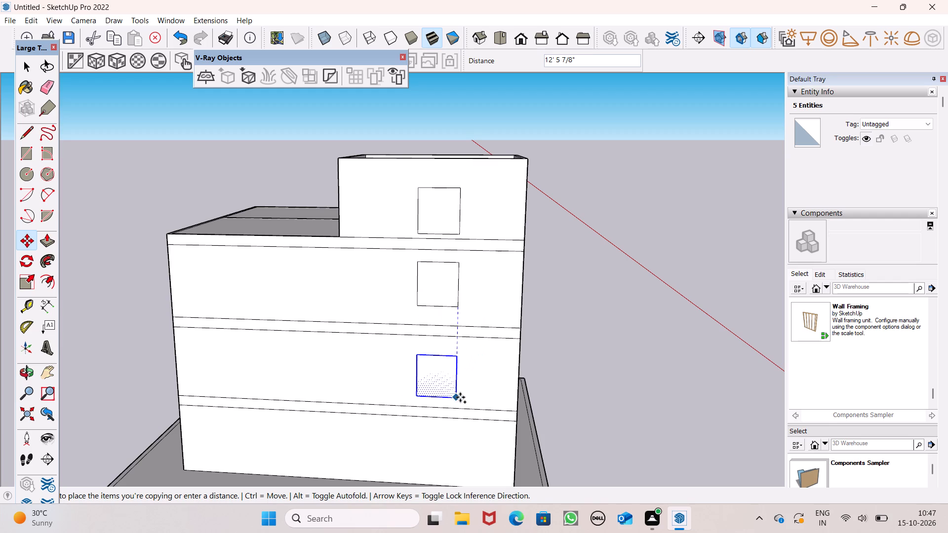
drag(460, 397, 460, 391)
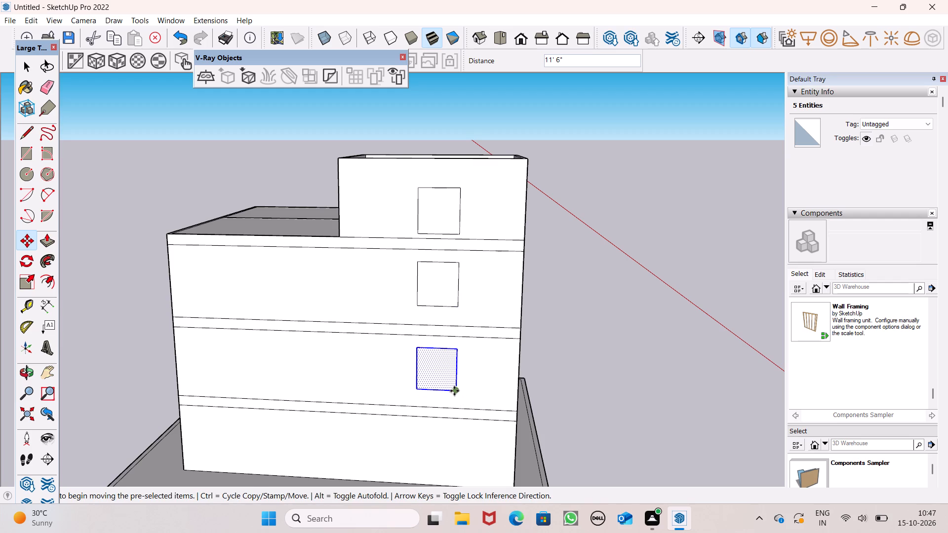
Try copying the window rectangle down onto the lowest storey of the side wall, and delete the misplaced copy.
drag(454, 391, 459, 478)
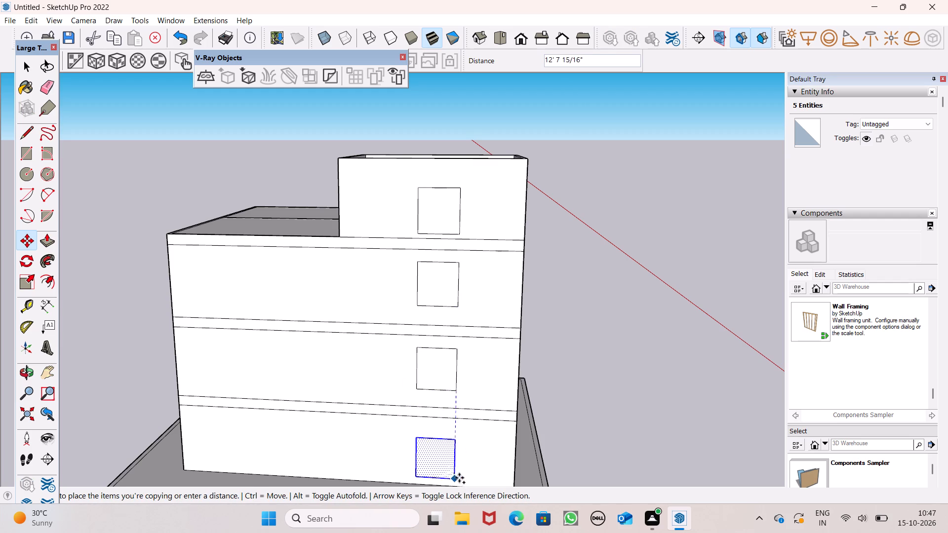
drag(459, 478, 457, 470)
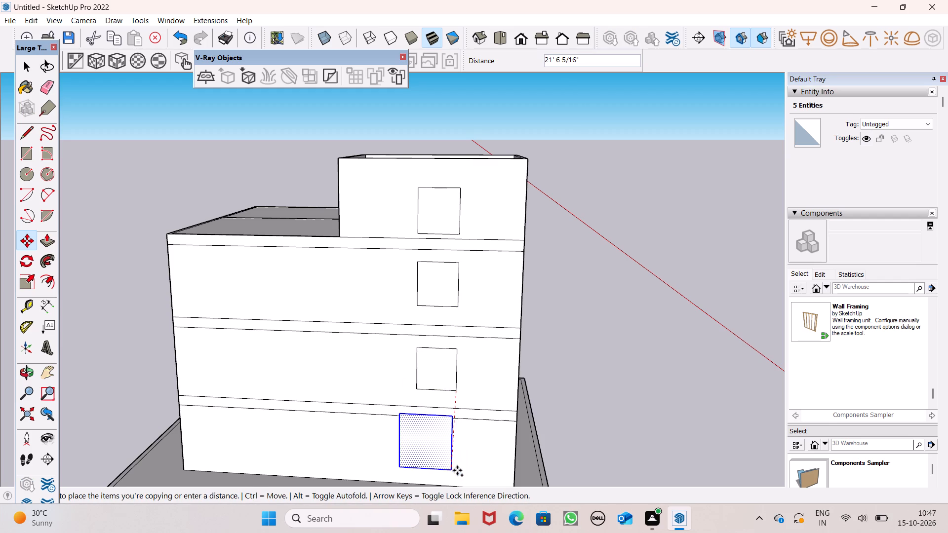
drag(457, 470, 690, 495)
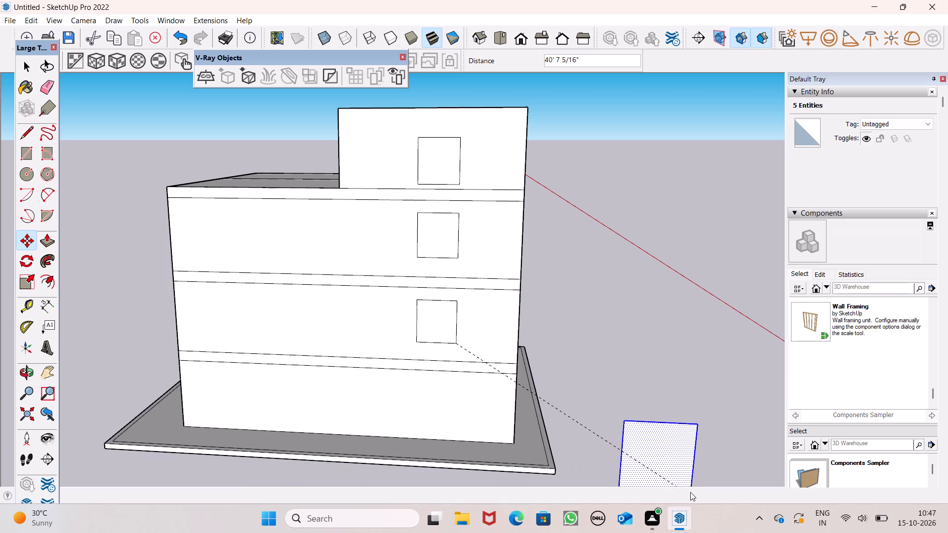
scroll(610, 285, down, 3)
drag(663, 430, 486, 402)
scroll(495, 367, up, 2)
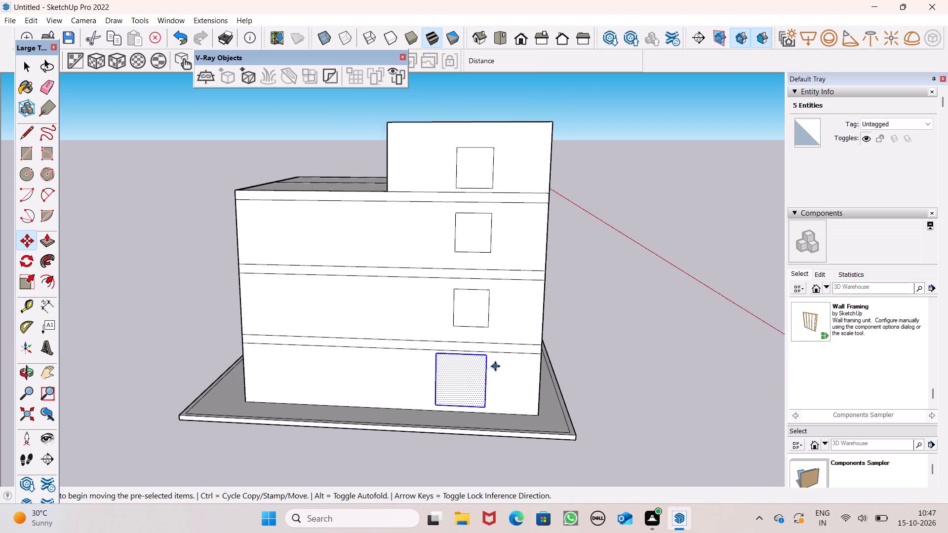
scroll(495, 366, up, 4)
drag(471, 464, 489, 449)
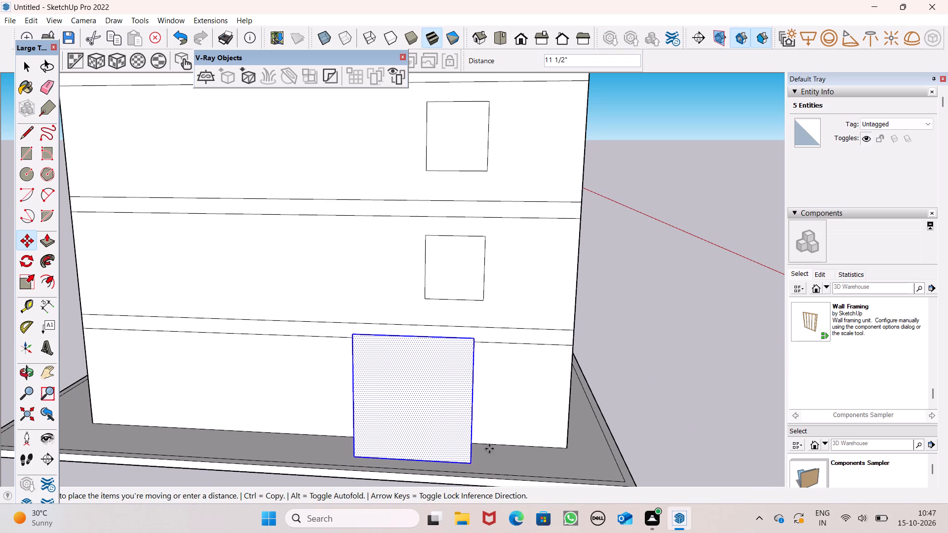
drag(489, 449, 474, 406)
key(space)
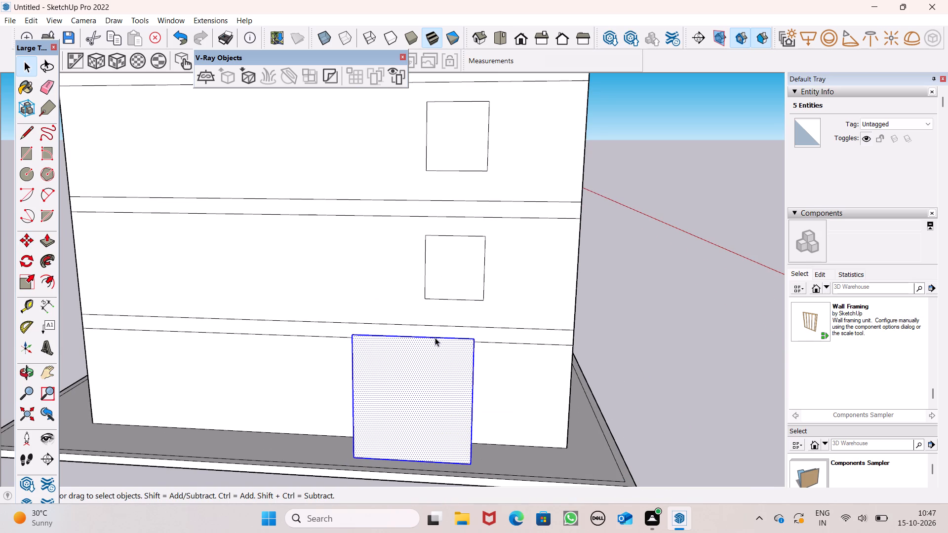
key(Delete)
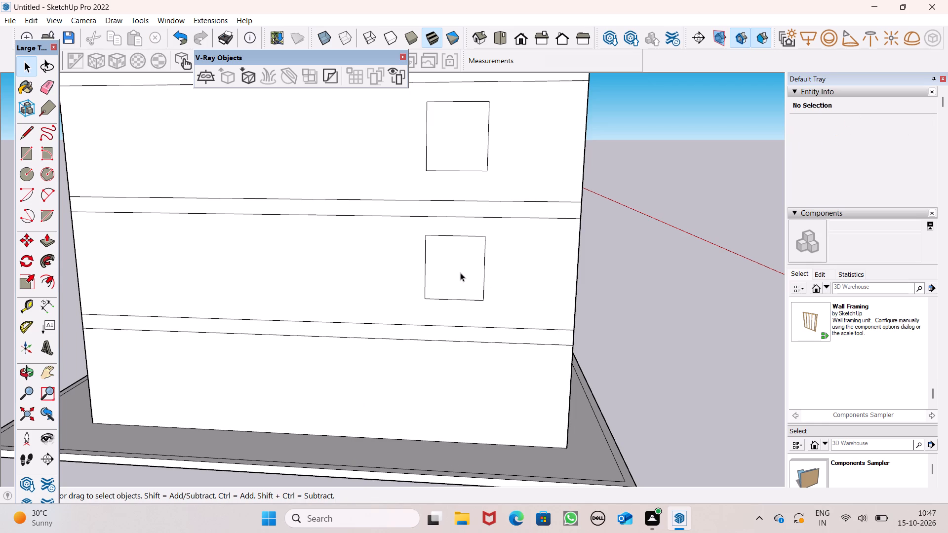
Copy the lowest window rectangle down and reposition the copy on the ground storey's side wall, aligned beneath the windows above.
double_click(460, 272)
scroll(460, 272, down, 4)
key(m)
key(Return)
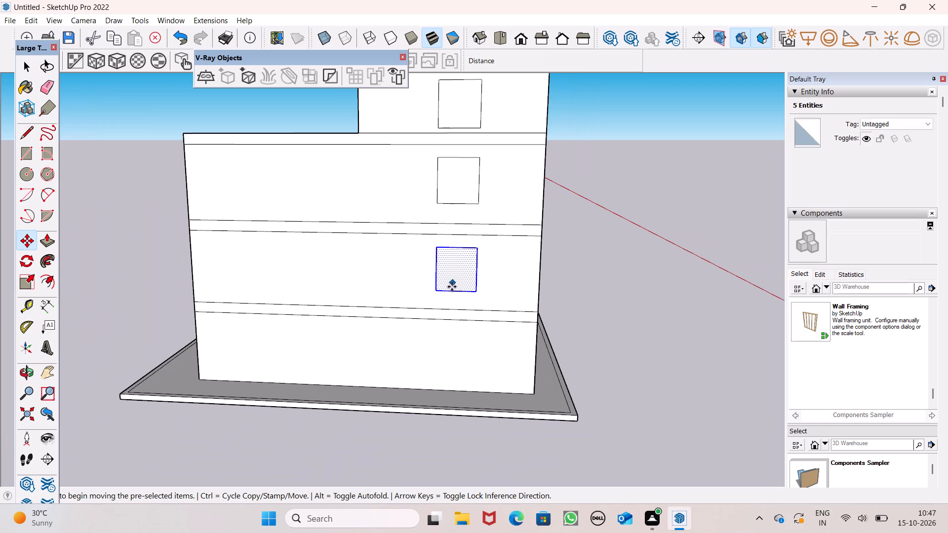
ctrl+drag(477, 288, 480, 346)
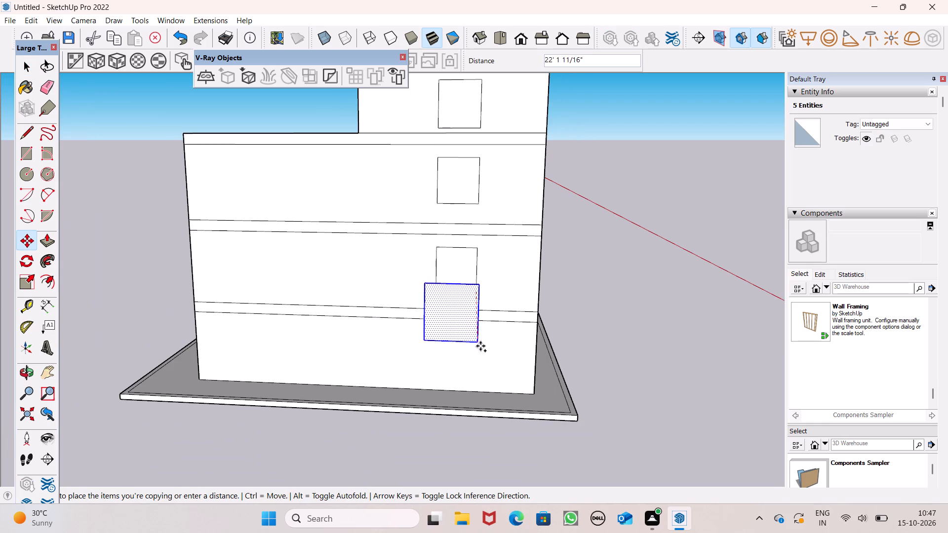
ctrl+drag(480, 346, 474, 370)
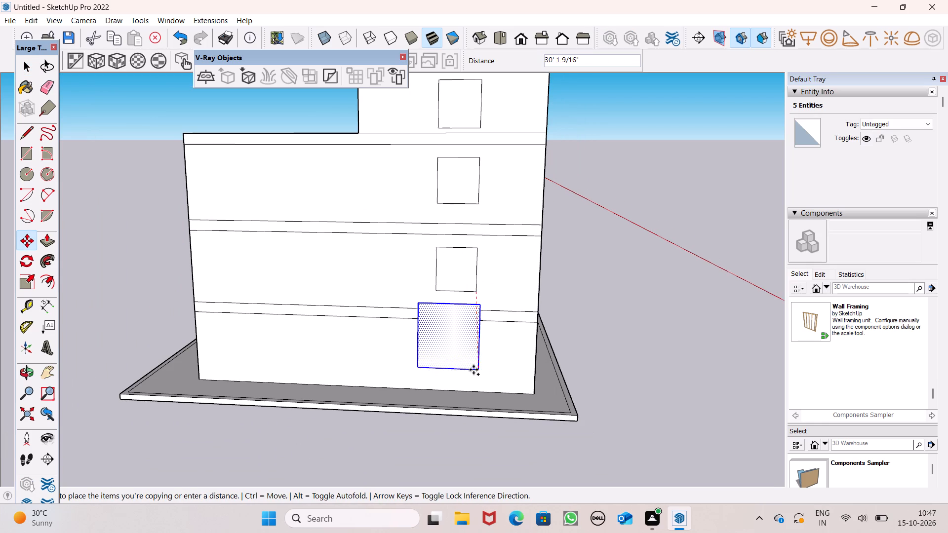
ctrl+drag(474, 370, 480, 334)
scroll(514, 339, up, 3)
middle_drag(514, 339, 507, 337)
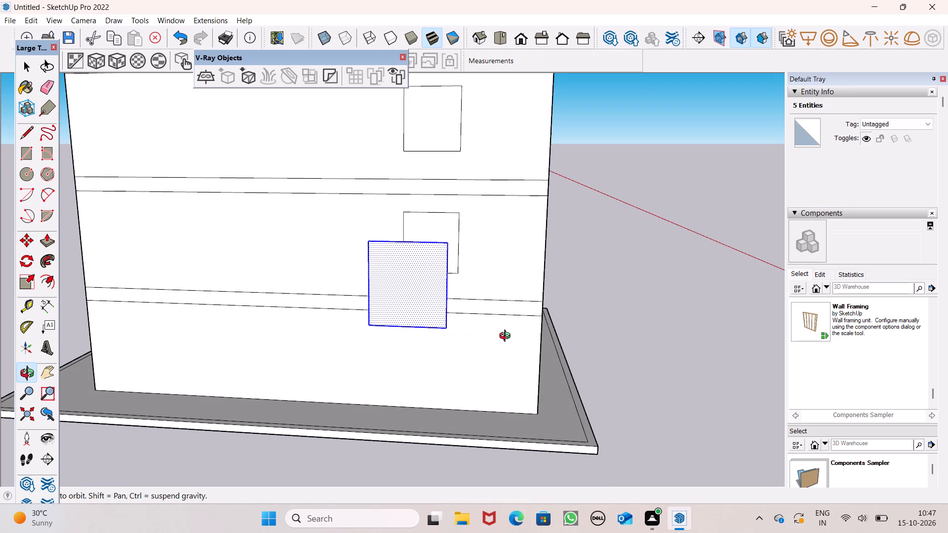
middle_drag(507, 337, 506, 334)
scroll(457, 318, up, 2)
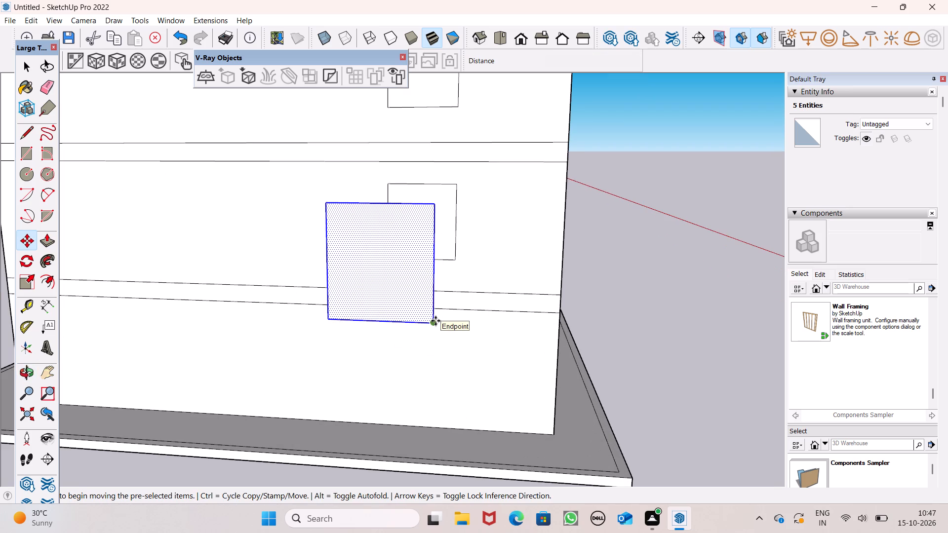
drag(432, 322, 434, 328)
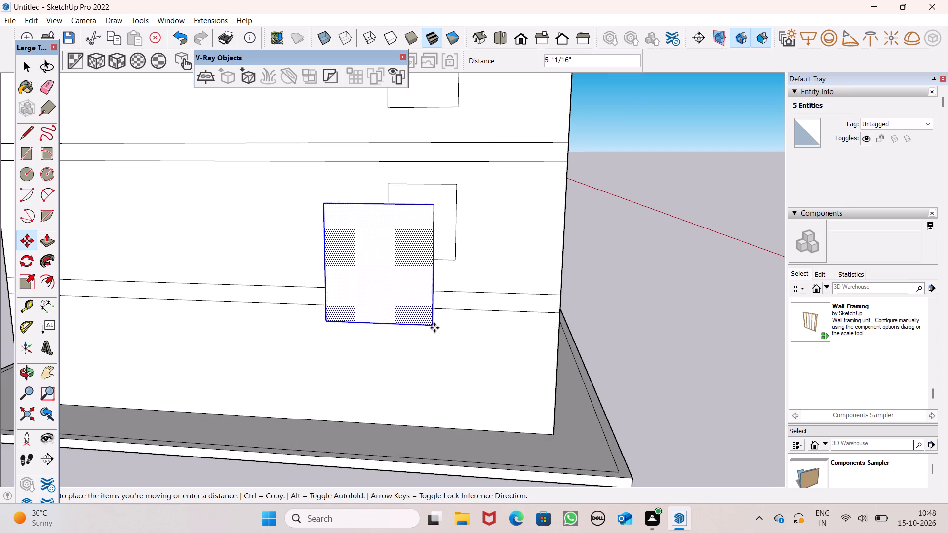
drag(434, 328, 457, 396)
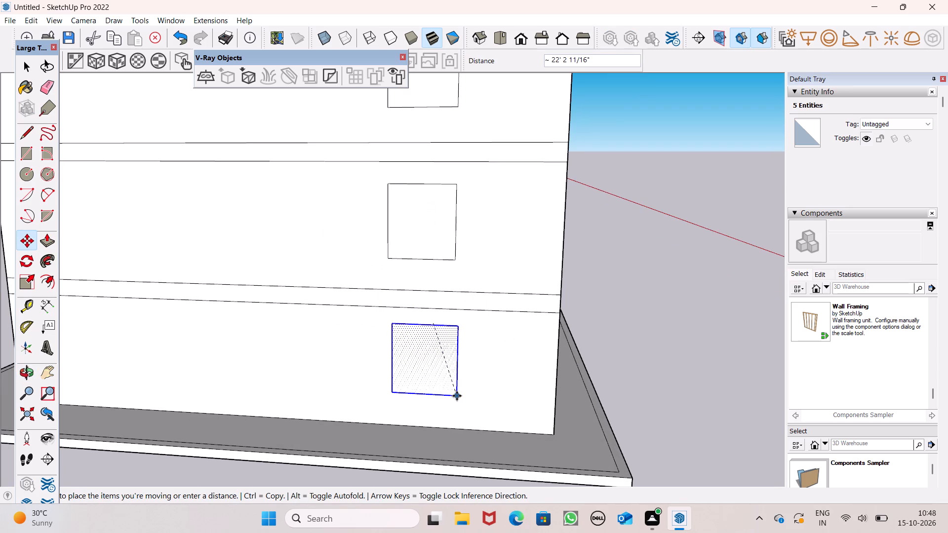
drag(457, 396, 454, 395)
key(space)
click(696, 264)
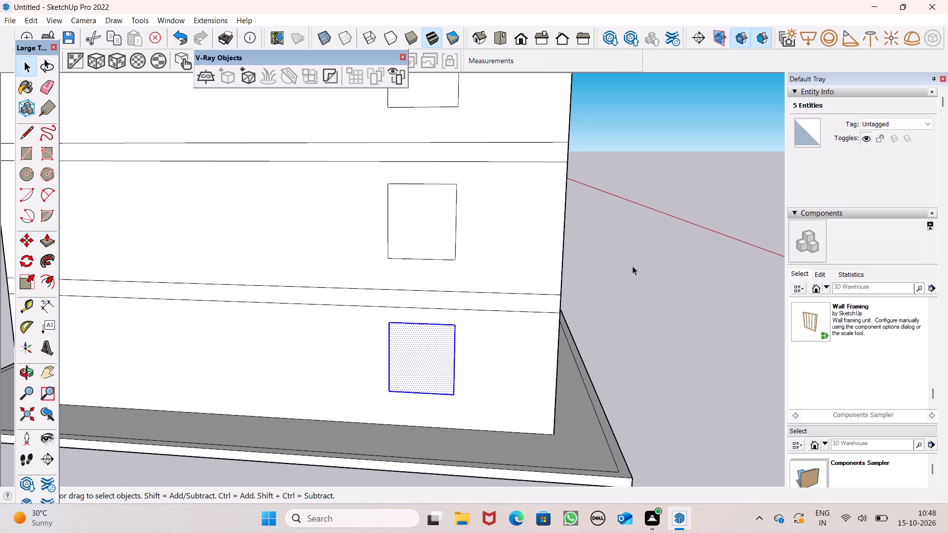
Push the upper two side-wall window faces inward 6" to cut openings through the wall.
scroll(458, 228, down, 8)
scroll(533, 213, down, 2)
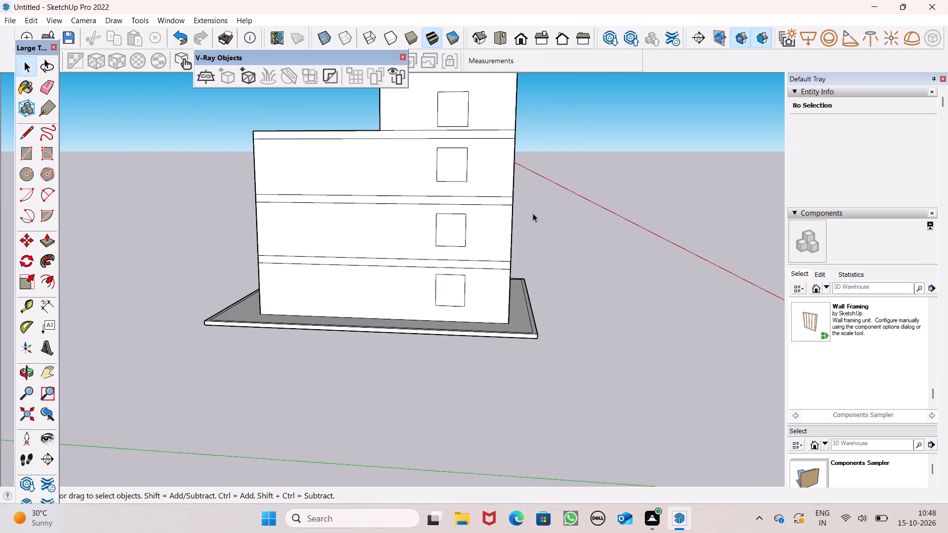
scroll(547, 238, down, 2)
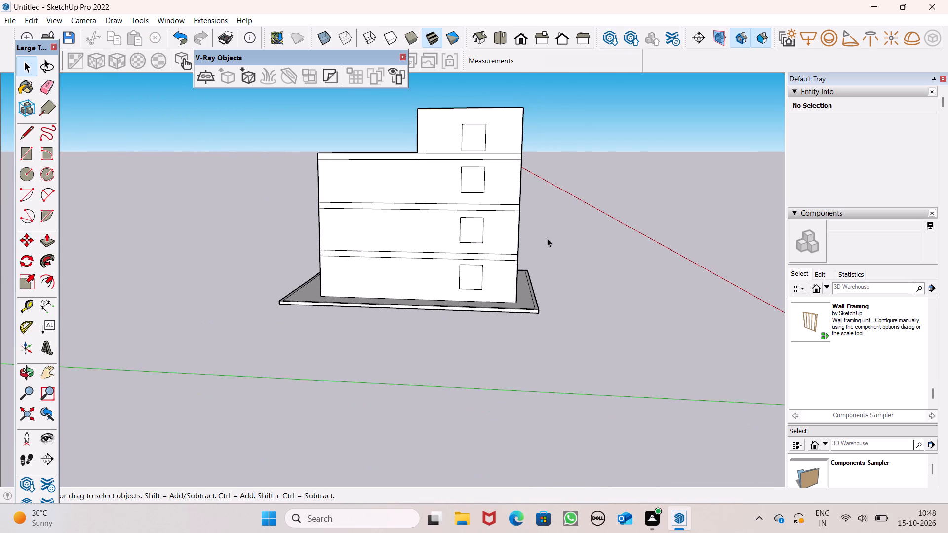
click(44, 241)
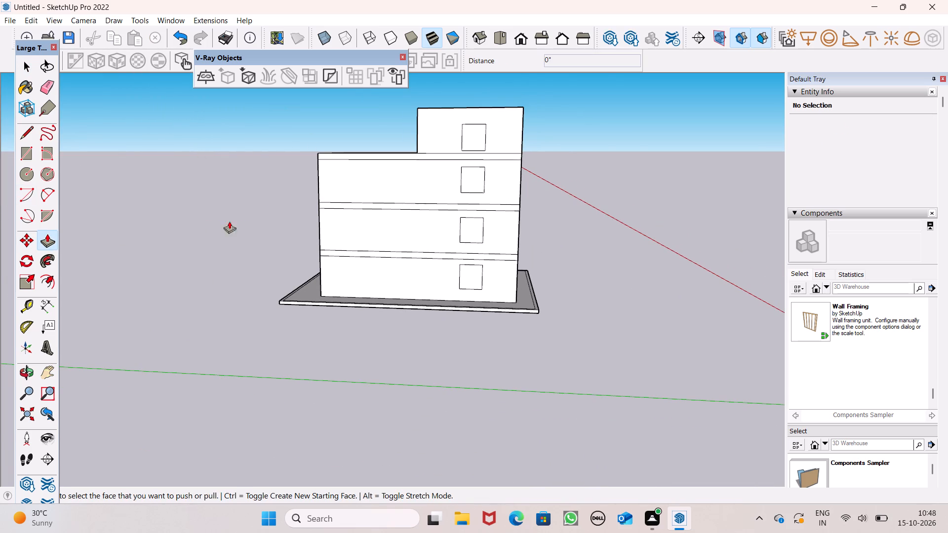
scroll(250, 227, down, 1)
scroll(336, 152, up, 5)
scroll(489, 92, up, 1)
scroll(503, 166, down, 2)
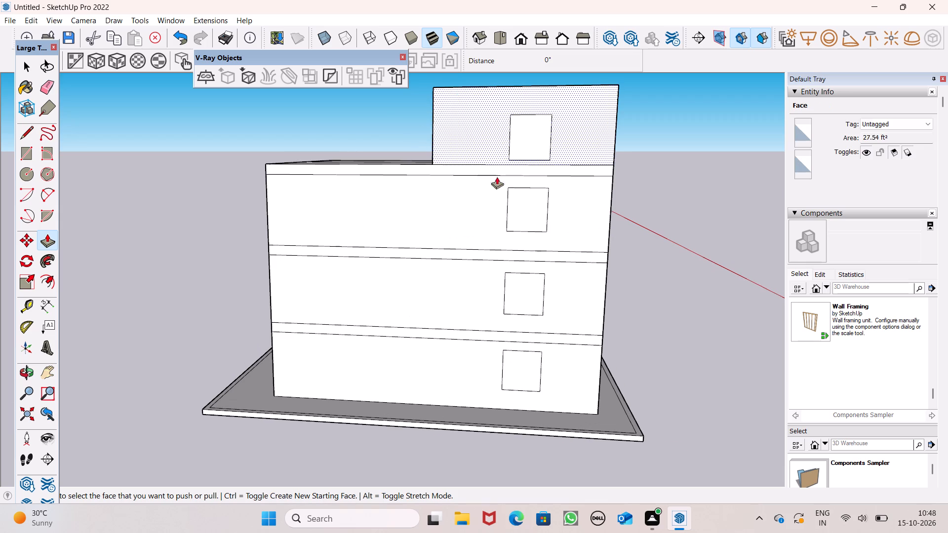
scroll(497, 177, down, 3)
scroll(533, 98, up, 7)
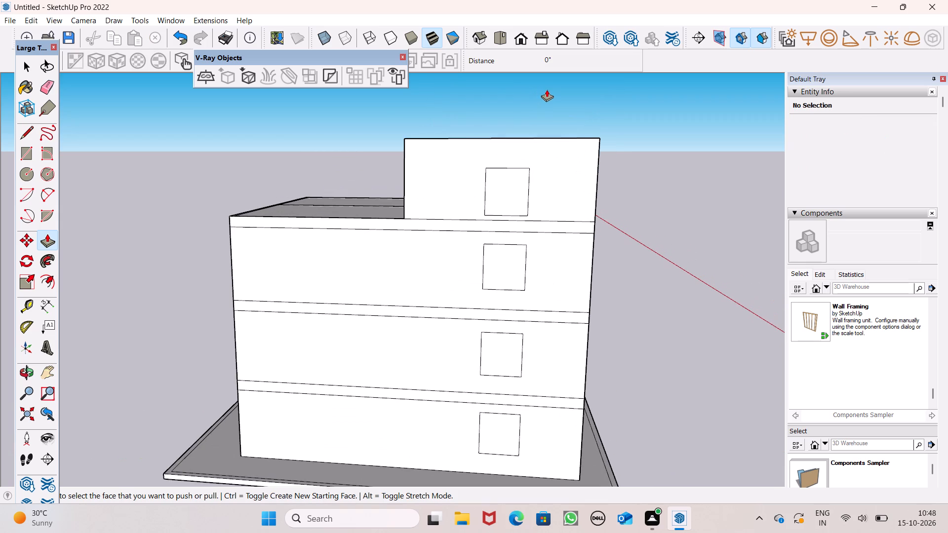
scroll(547, 89, up, 3)
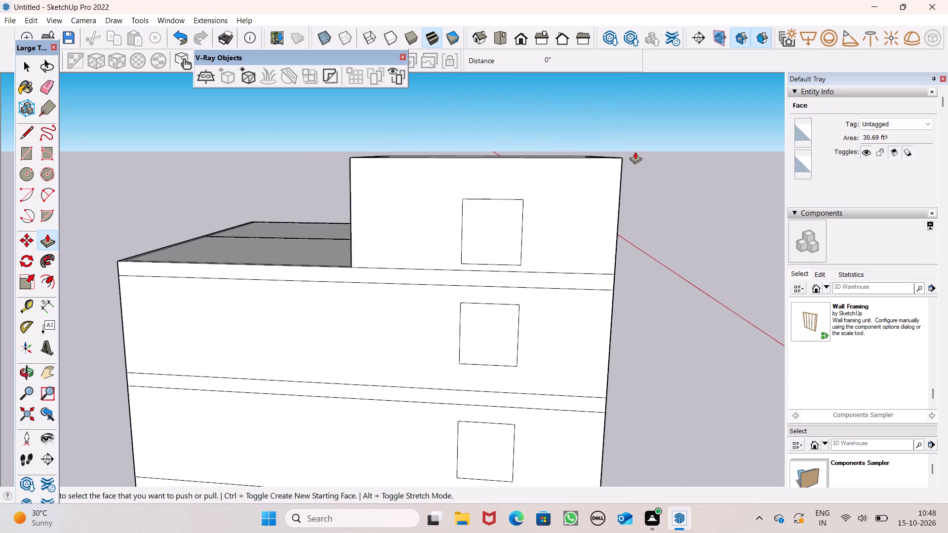
key(space)
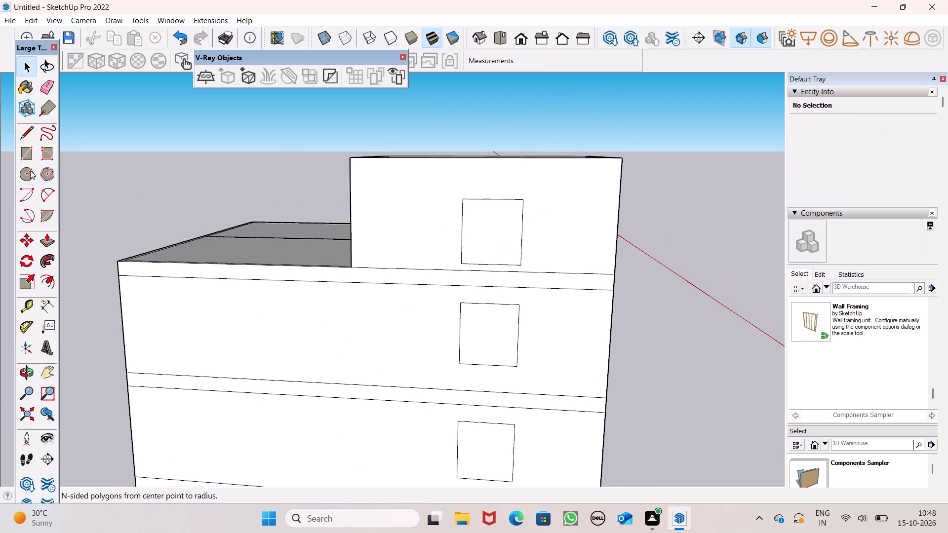
click(51, 239)
drag(474, 250, 514, 221)
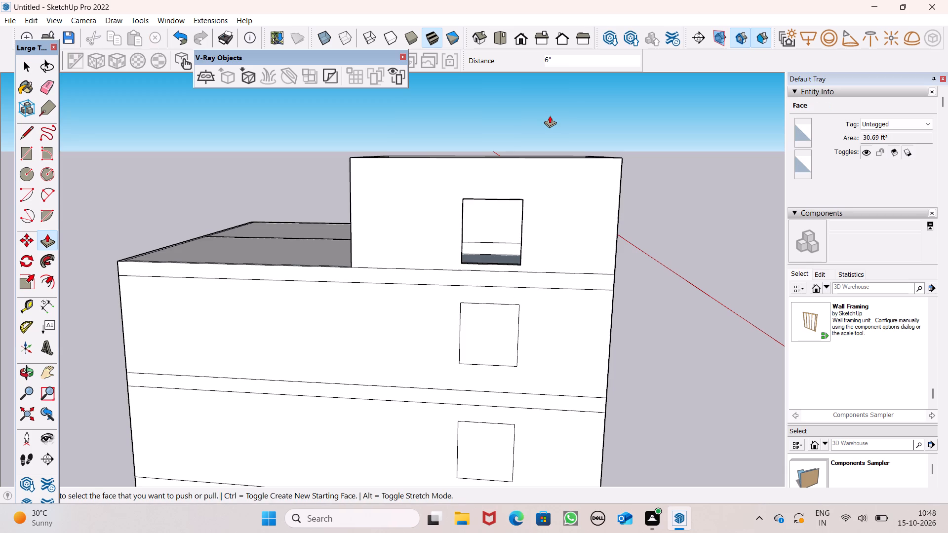
drag(478, 346, 505, 323)
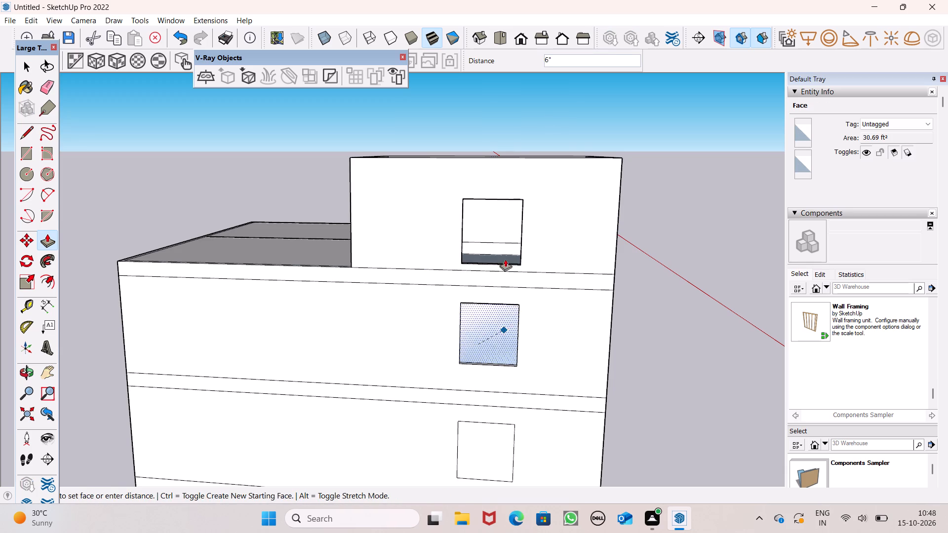
Push the lower two side-wall window faces inward through the 6" wall to cut their openings.
scroll(504, 229, down, 2)
scroll(495, 284, down, 4)
scroll(529, 245, down, 2)
scroll(512, 356, up, 2)
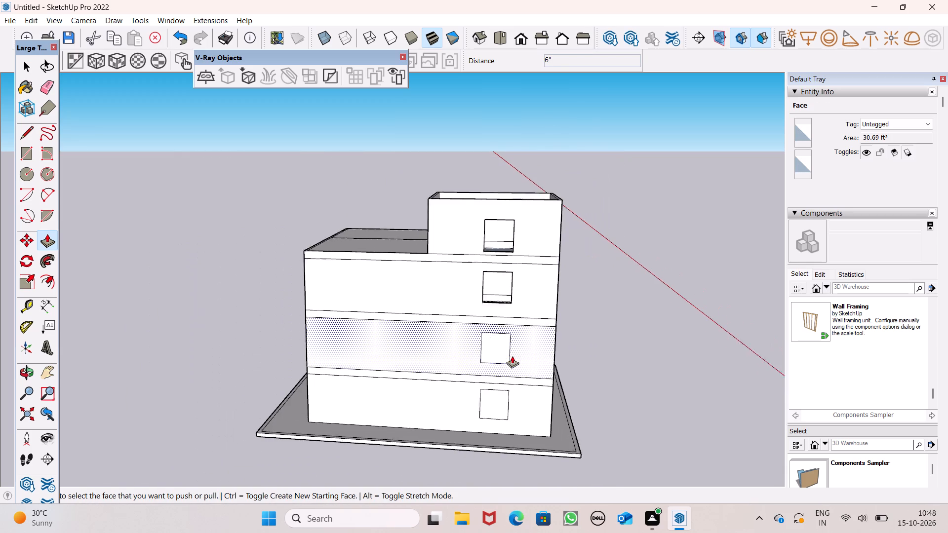
scroll(512, 356, up, 4)
drag(476, 356, 502, 340)
scroll(520, 296, down, 4)
scroll(495, 391, up, 1)
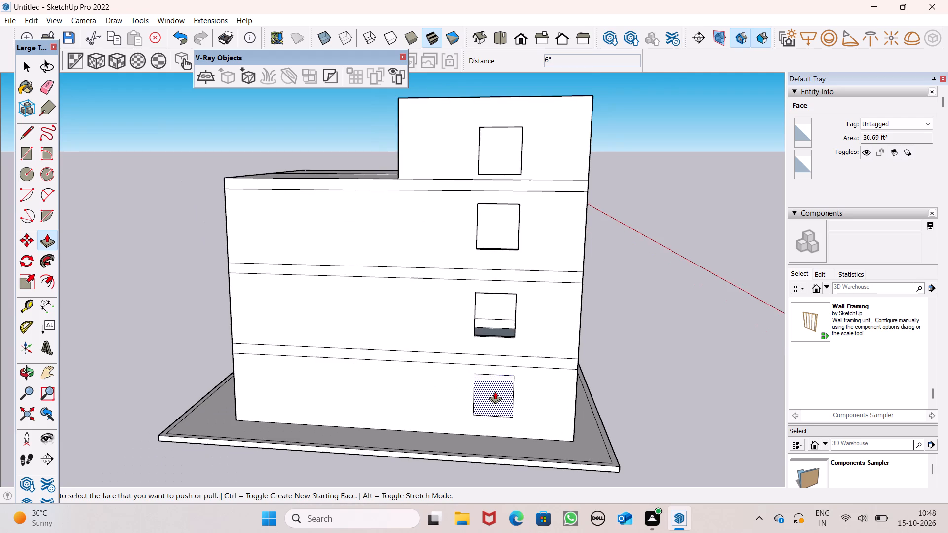
scroll(495, 391, up, 2)
drag(486, 403, 516, 385)
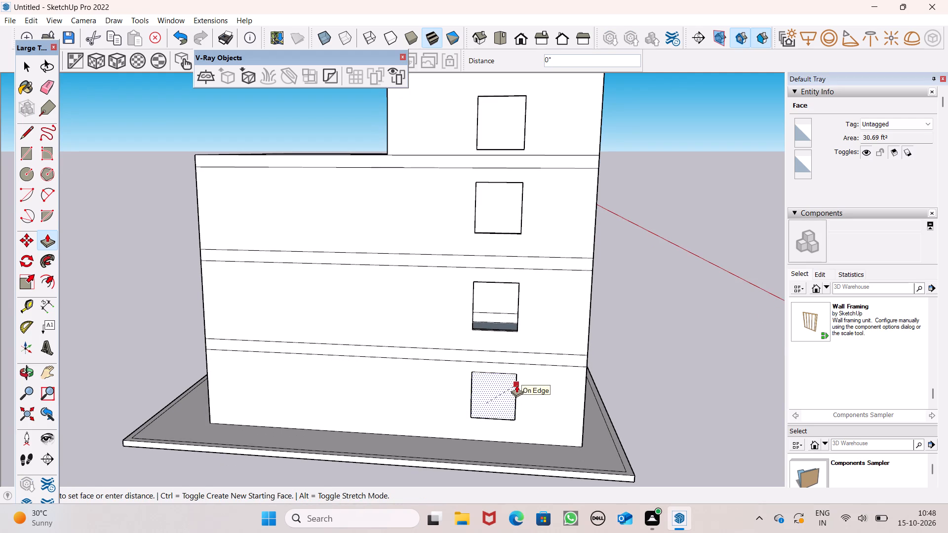
drag(516, 385, 506, 381)
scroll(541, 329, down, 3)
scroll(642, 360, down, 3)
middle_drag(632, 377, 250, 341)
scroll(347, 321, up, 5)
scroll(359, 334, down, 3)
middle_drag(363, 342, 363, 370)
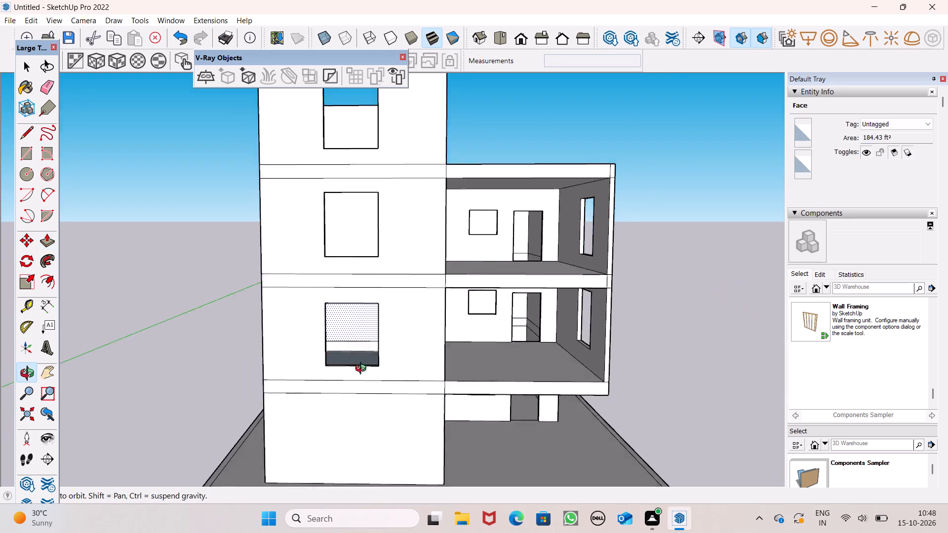
Push the three rectangular window faces on the tower's adjoining wall inward 6" to cut openings on the upper storeys.
middle_drag(363, 370, 358, 383)
scroll(355, 379, up, 6)
ctrl+drag(354, 360, 352, 366)
text(6")
key(Return)
scroll(369, 351, down, 7)
scroll(365, 258, up, 5)
drag(355, 286, 355, 292)
text(6")
key(Return)
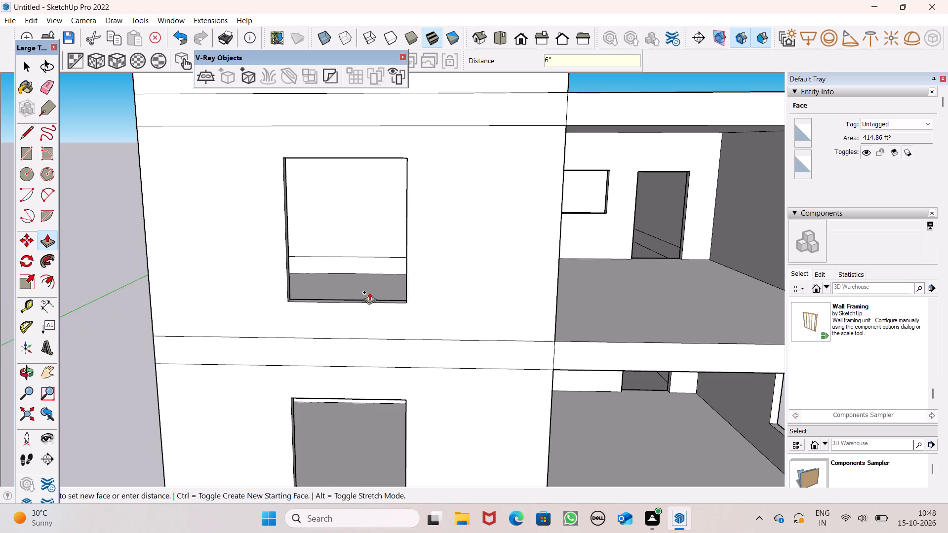
scroll(390, 356, down, 7)
middle_drag(380, 227, 356, 311)
scroll(357, 302, up, 6)
click(361, 282)
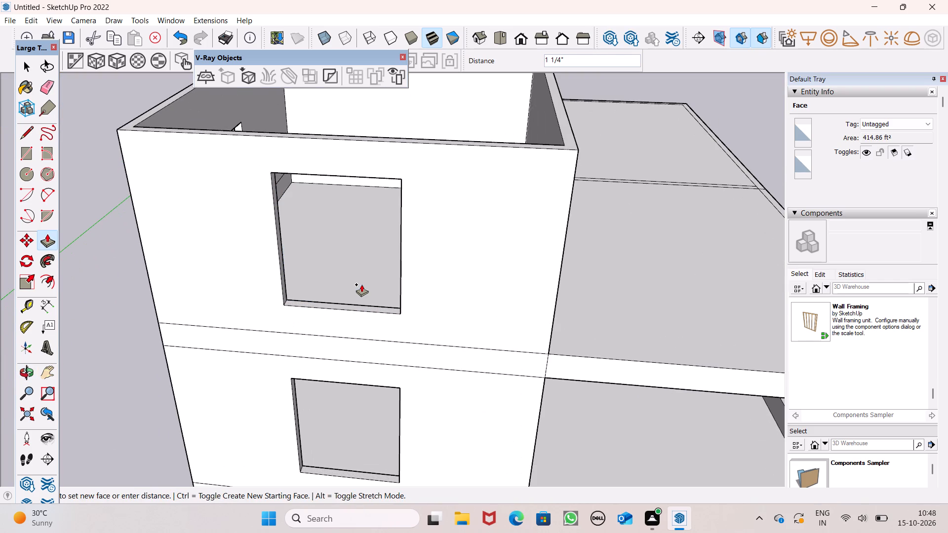
text(6")
key(Return)
scroll(364, 285, down, 8)
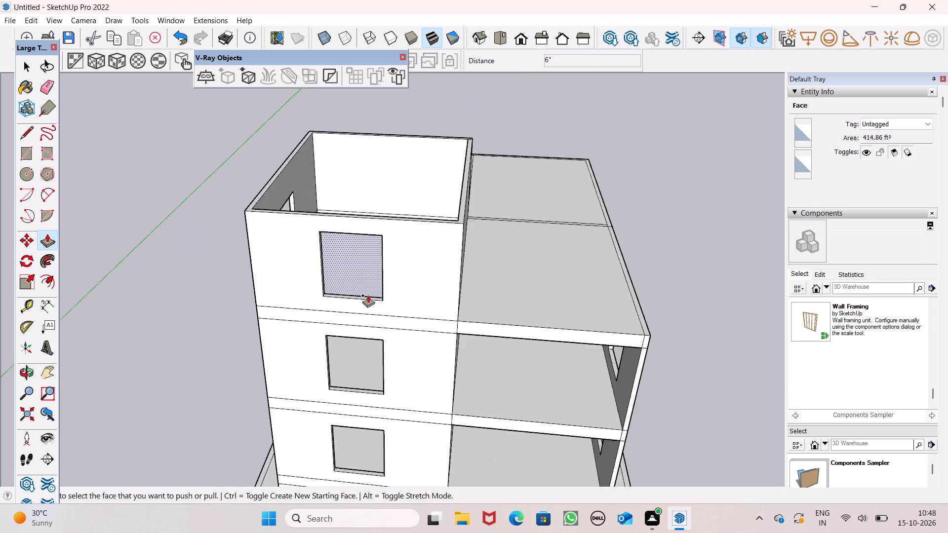
key(space)
Erase the short leftover edge where the roof's dividing strip meets the outer border strip.
scroll(376, 305, down, 2)
middle_drag(377, 310, 590, 235)
middle_click(590, 235)
middle_drag(501, 301, 598, 275)
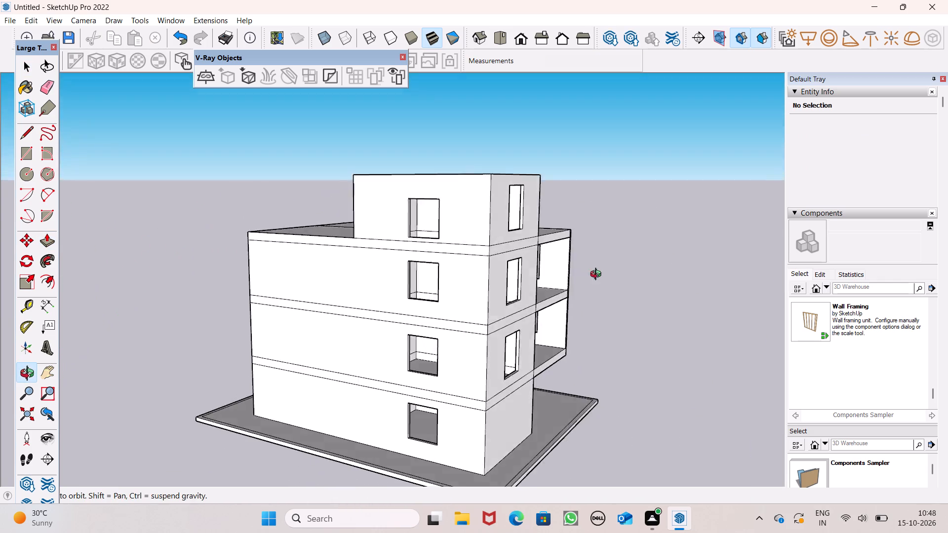
middle_drag(598, 275, 624, 262)
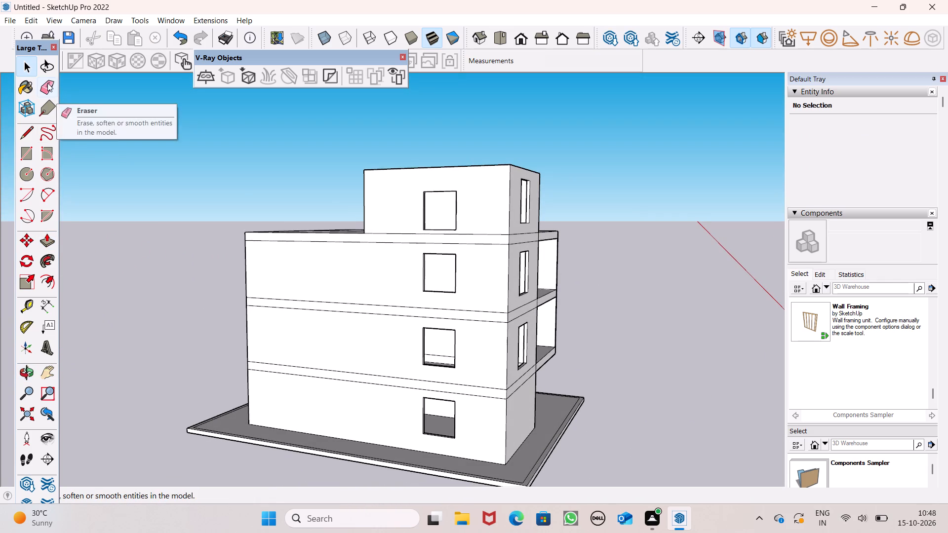
click(47, 83)
scroll(375, 235, down, 2)
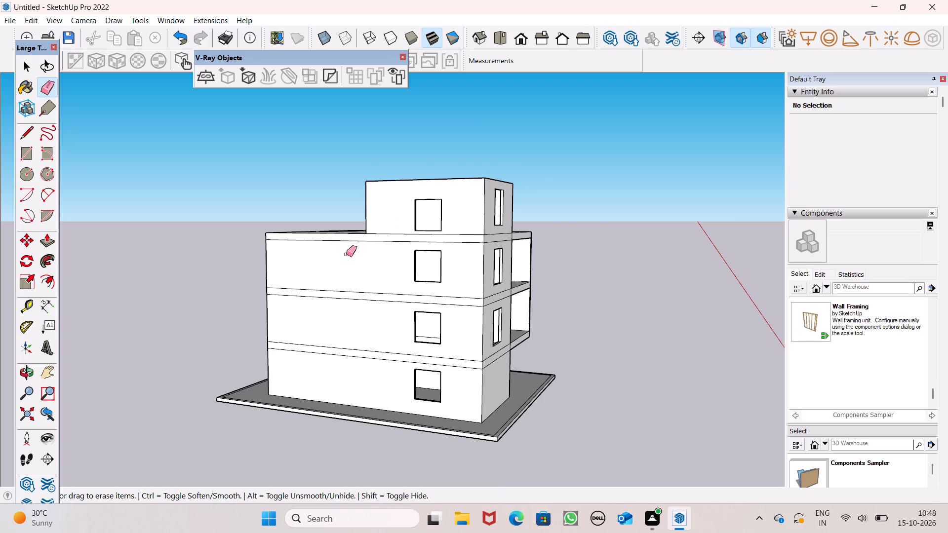
scroll(284, 255, down, 1)
middle_drag(342, 318, 405, 333)
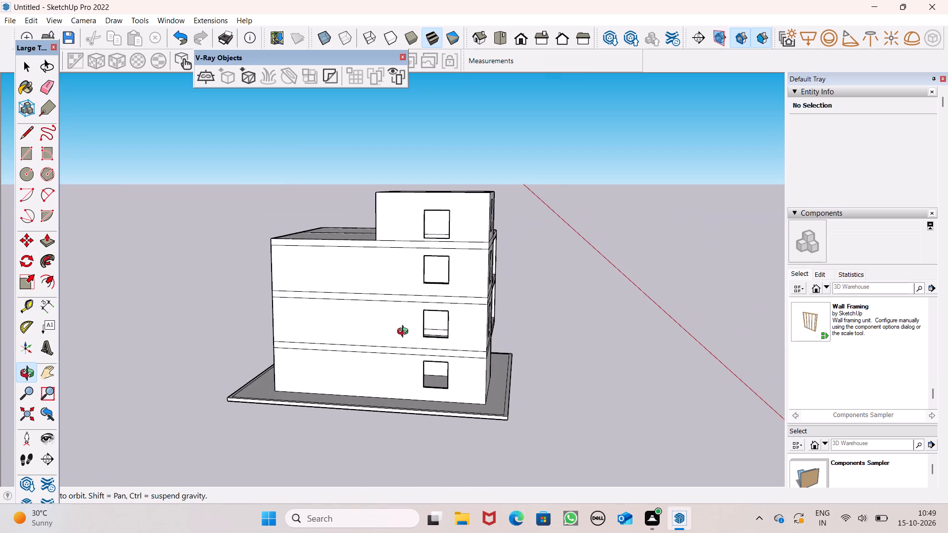
middle_drag(405, 333, 422, 356)
middle_click(422, 356)
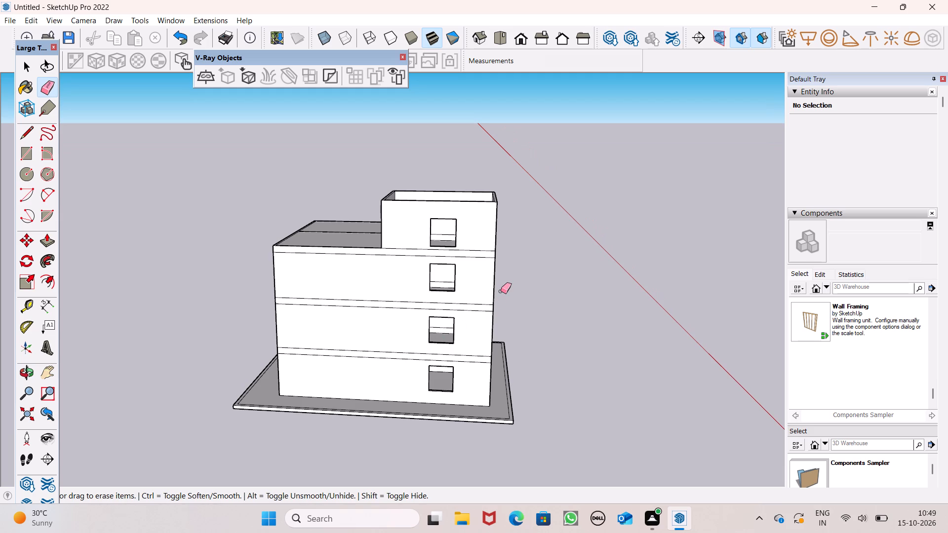
scroll(461, 271, up, 3)
scroll(428, 222, down, 2)
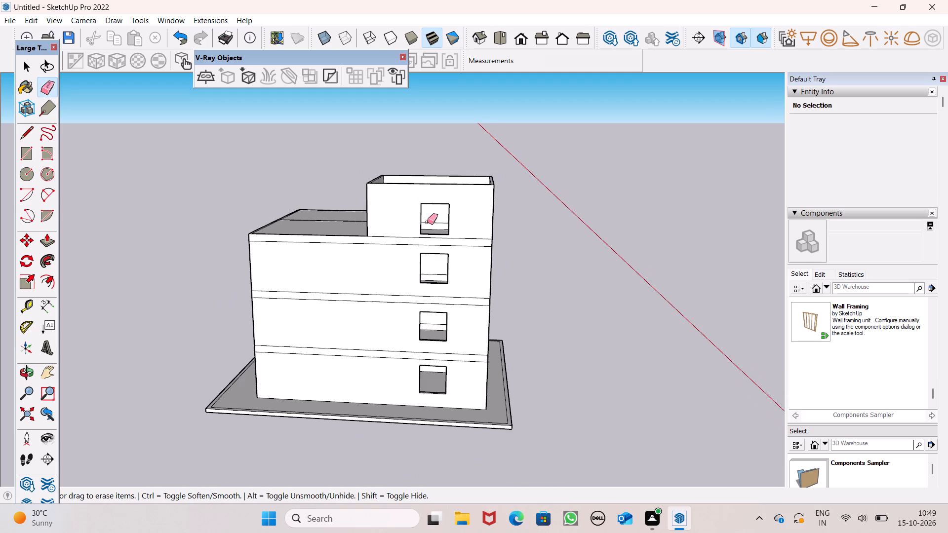
scroll(373, 147, up, 1)
scroll(342, 227, up, 4)
scroll(350, 248, down, 2)
middle_drag(341, 275, 590, 353)
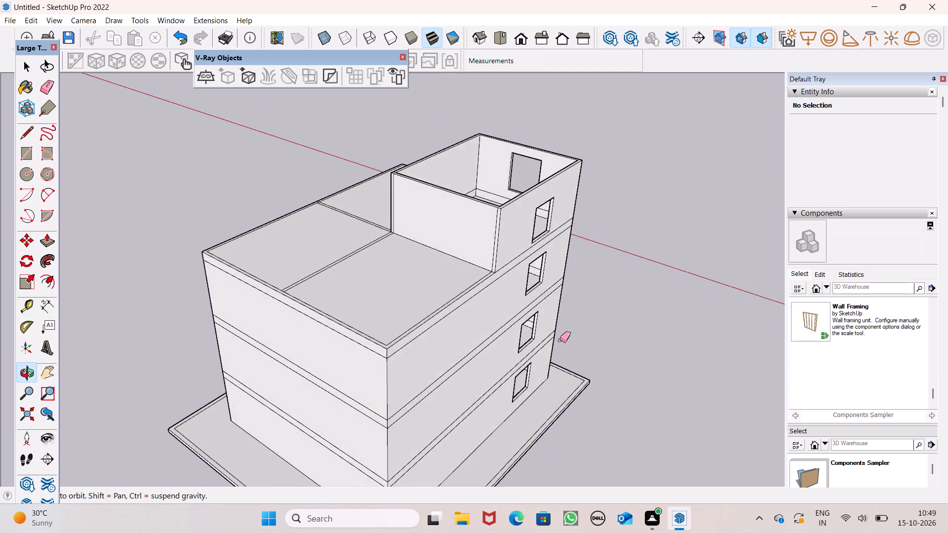
middle_drag(275, 303, 504, 294)
scroll(486, 304, up, 1)
scroll(227, 157, up, 2)
scroll(296, 230, up, 1)
middle_drag(297, 234, 439, 311)
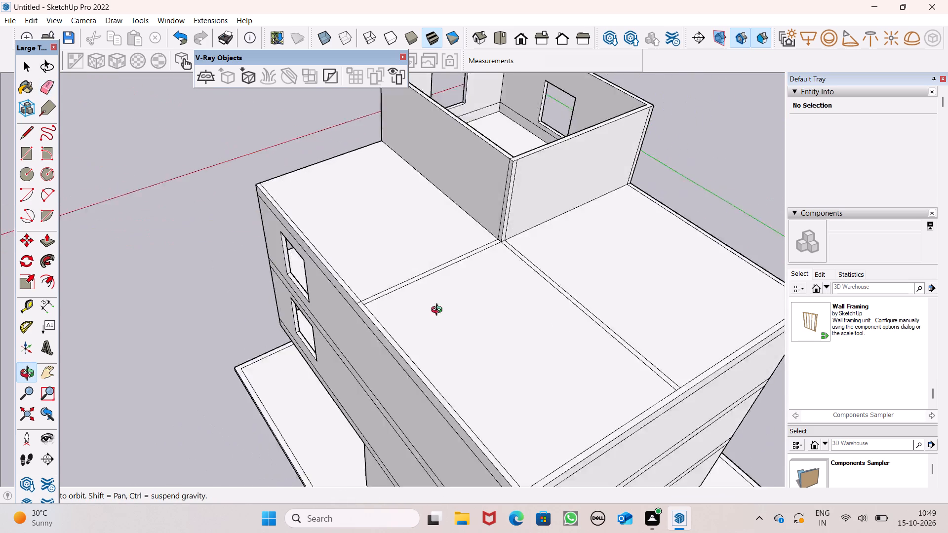
middle_drag(439, 311, 493, 310)
scroll(511, 252, up, 2)
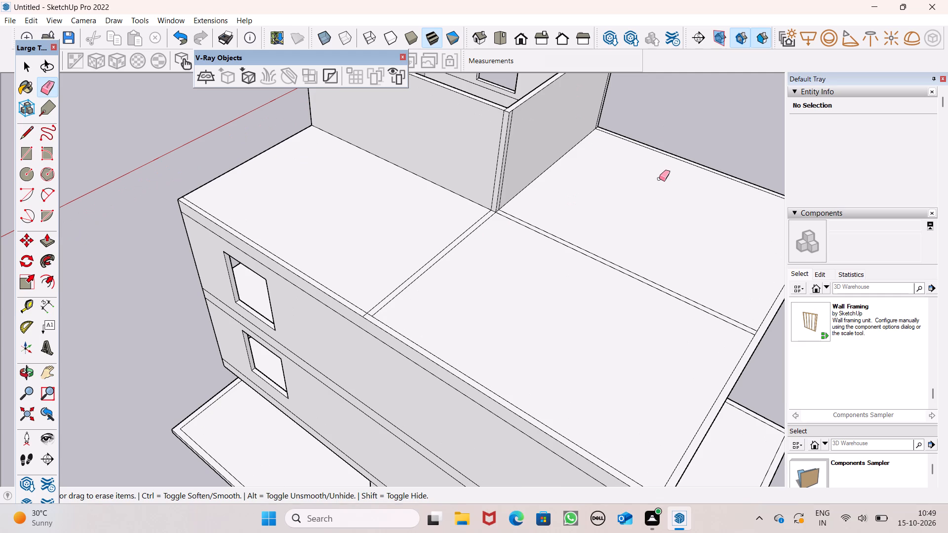
scroll(391, 303, up, 5)
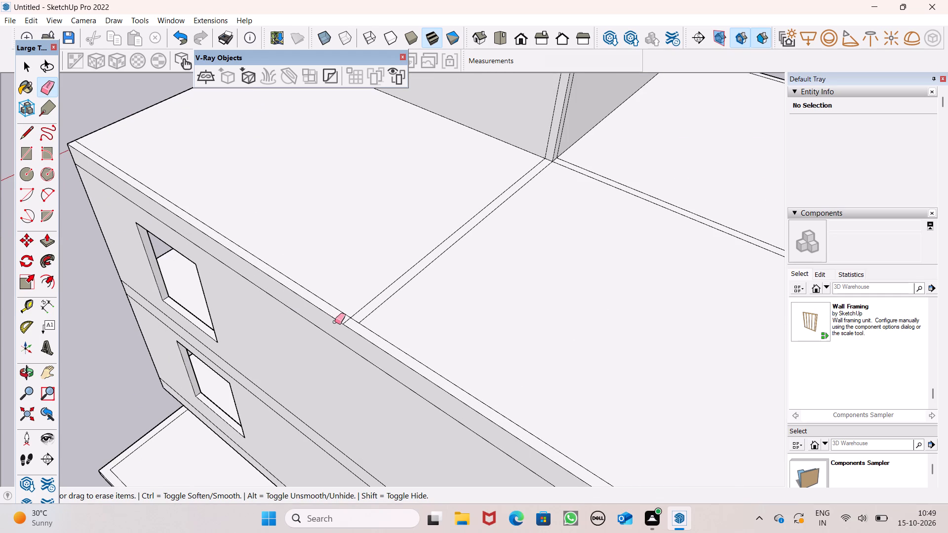
drag(350, 322, 344, 321)
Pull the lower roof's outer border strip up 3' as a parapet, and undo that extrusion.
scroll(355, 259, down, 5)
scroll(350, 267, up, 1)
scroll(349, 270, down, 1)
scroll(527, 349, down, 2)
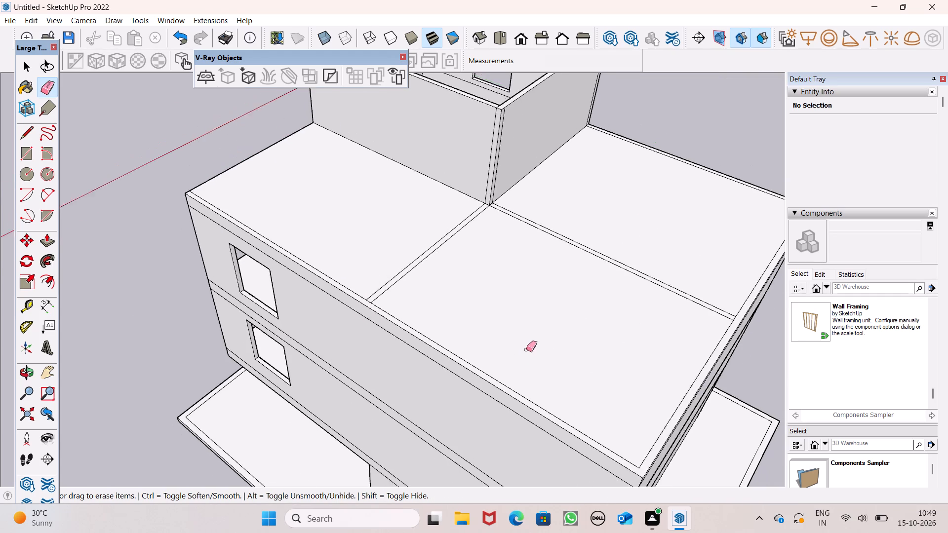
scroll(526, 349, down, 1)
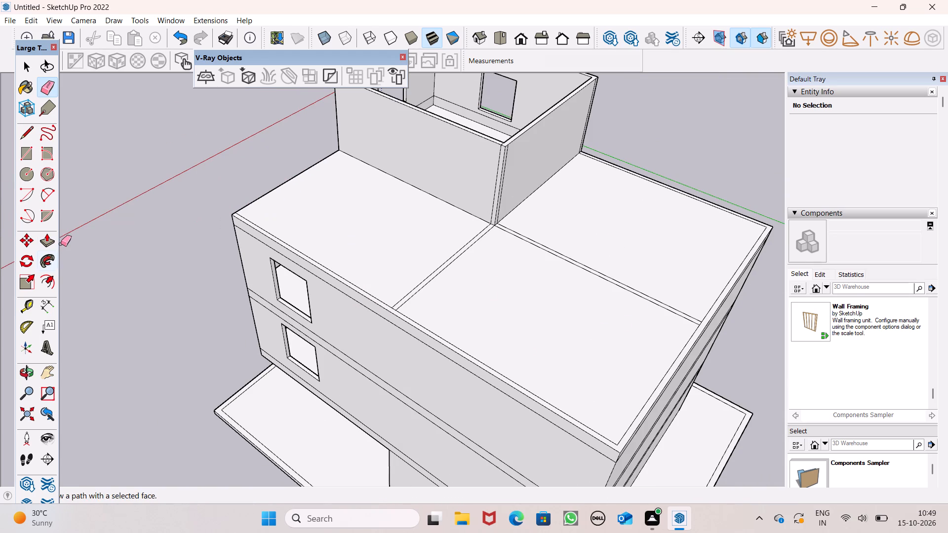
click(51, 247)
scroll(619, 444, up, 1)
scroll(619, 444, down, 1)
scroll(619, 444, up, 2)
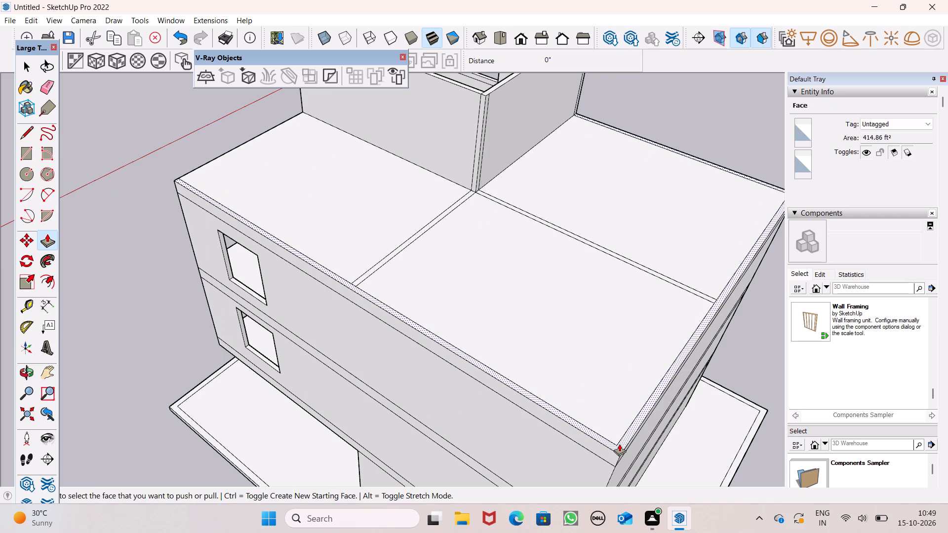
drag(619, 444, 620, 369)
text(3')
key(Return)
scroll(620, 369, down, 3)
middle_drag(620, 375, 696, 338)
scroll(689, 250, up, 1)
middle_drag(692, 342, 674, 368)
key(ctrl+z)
Pull the lower roof's outer border strip up 4' to form the parapet wall.
scroll(664, 360, down, 2)
middle_drag(641, 405, 638, 415)
scroll(685, 382, up, 4)
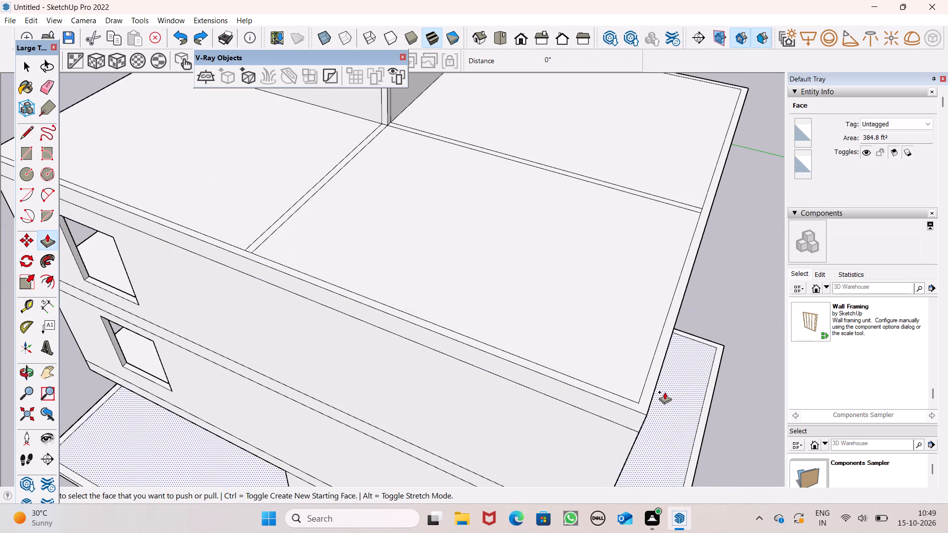
drag(648, 396, 642, 343)
text(4')
key(Return)
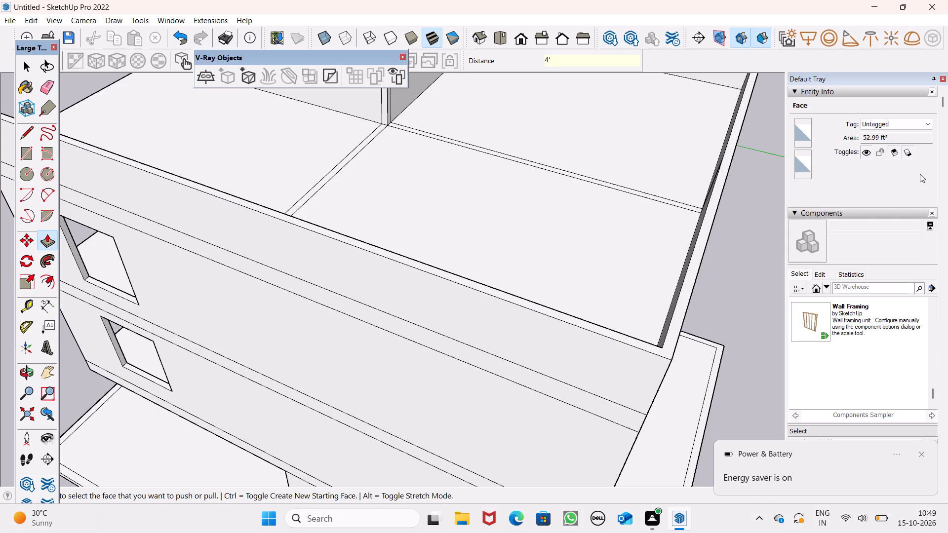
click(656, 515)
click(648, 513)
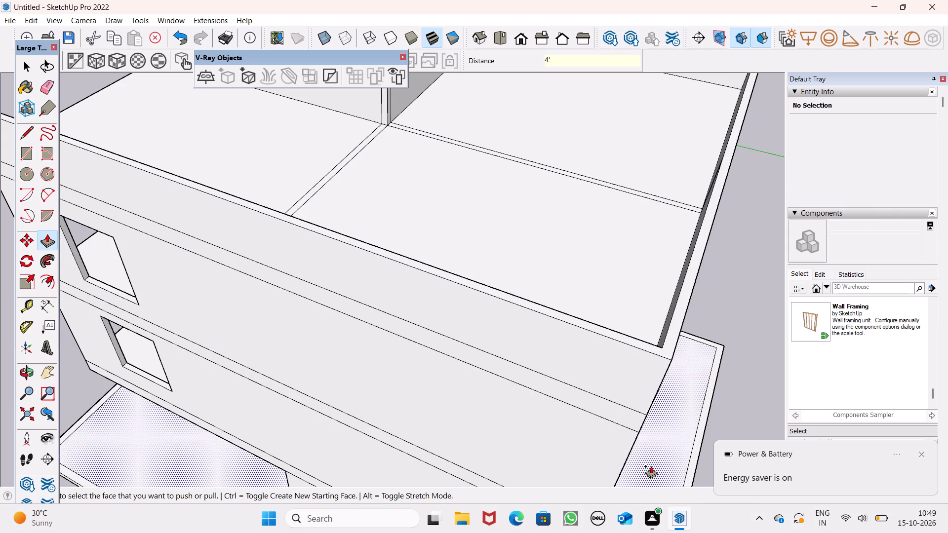
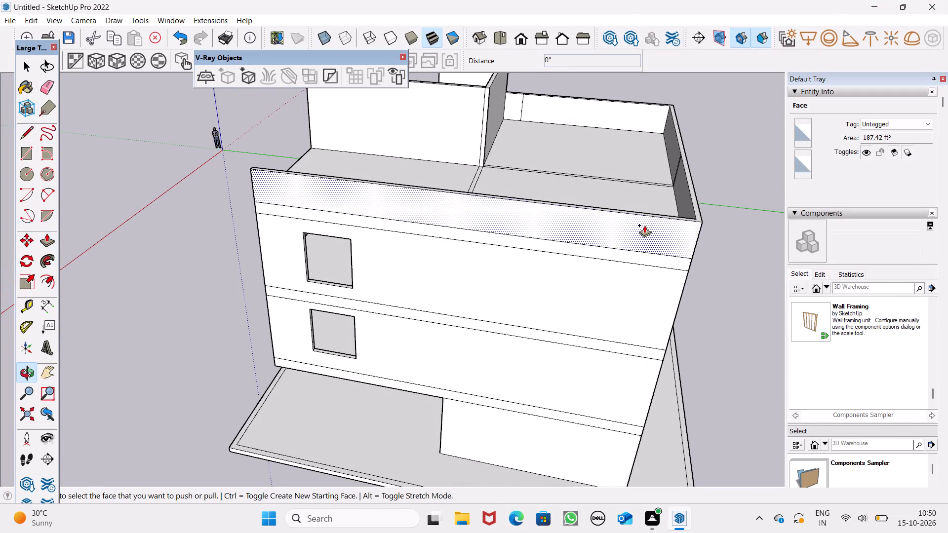
Draw a line about 16' 10" long across the lower roof's open edge, from the tower wall to the side parapet.
scroll(645, 224, down, 2)
middle_drag(613, 259, 482, 242)
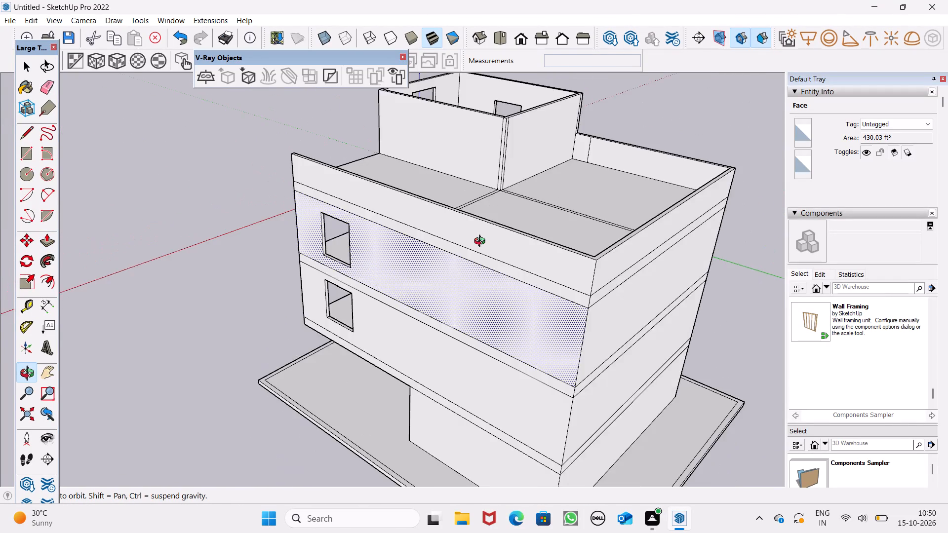
middle_drag(482, 242, 690, 230)
scroll(530, 175, down, 2)
middle_drag(448, 175, 545, 277)
scroll(466, 223, up, 8)
middle_drag(436, 244, 615, 236)
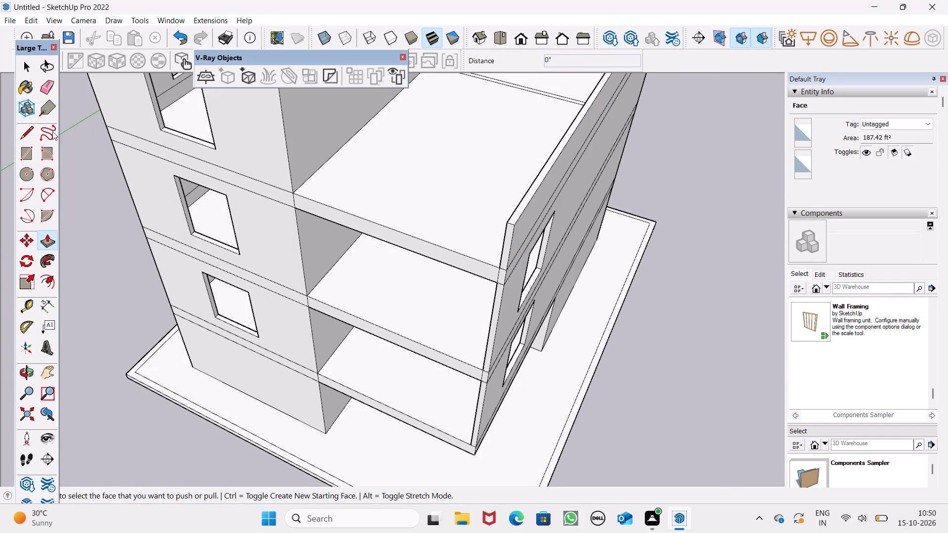
click(29, 129)
scroll(382, 208, down, 2)
middle_drag(382, 231, 473, 296)
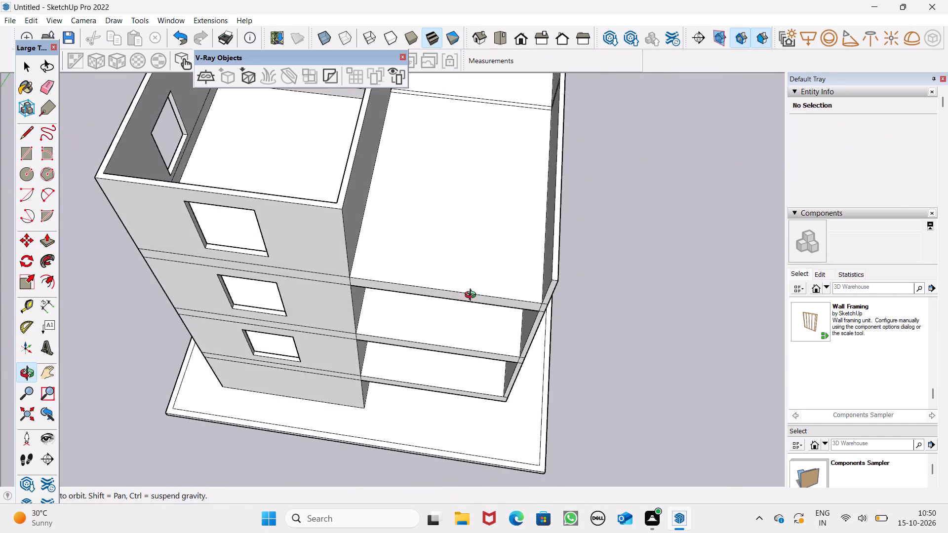
middle_drag(473, 296, 470, 287)
scroll(466, 280, up, 1)
scroll(385, 245, up, 5)
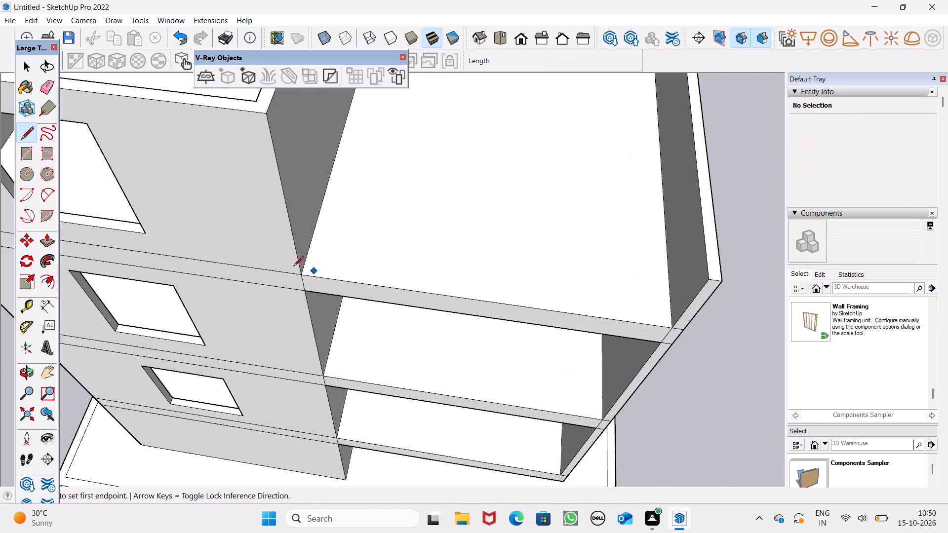
scroll(360, 308, up, 1)
middle_drag(362, 312, 431, 333)
scroll(405, 320, up, 1)
scroll(376, 291, down, 2)
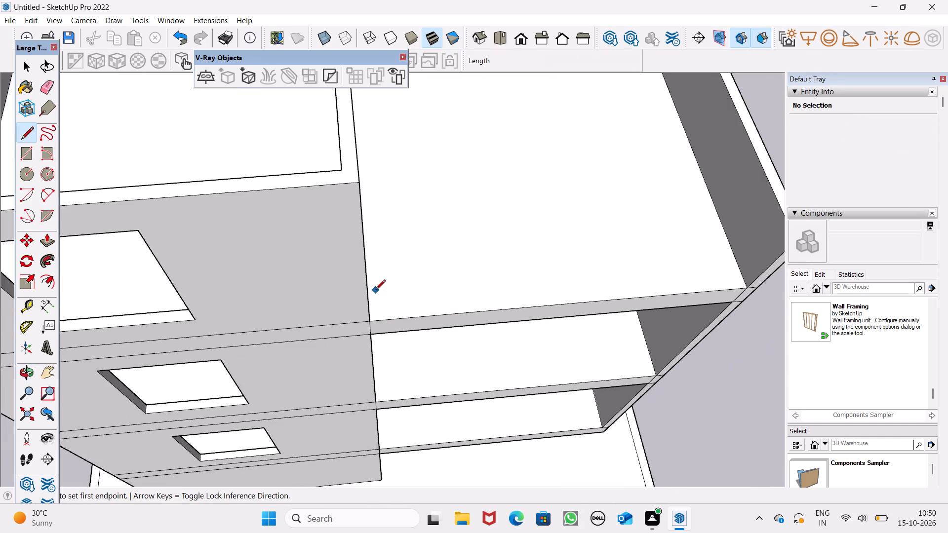
scroll(506, 307, down, 1)
scroll(507, 307, up, 2)
middle_drag(570, 309, 558, 317)
scroll(492, 299, down, 1)
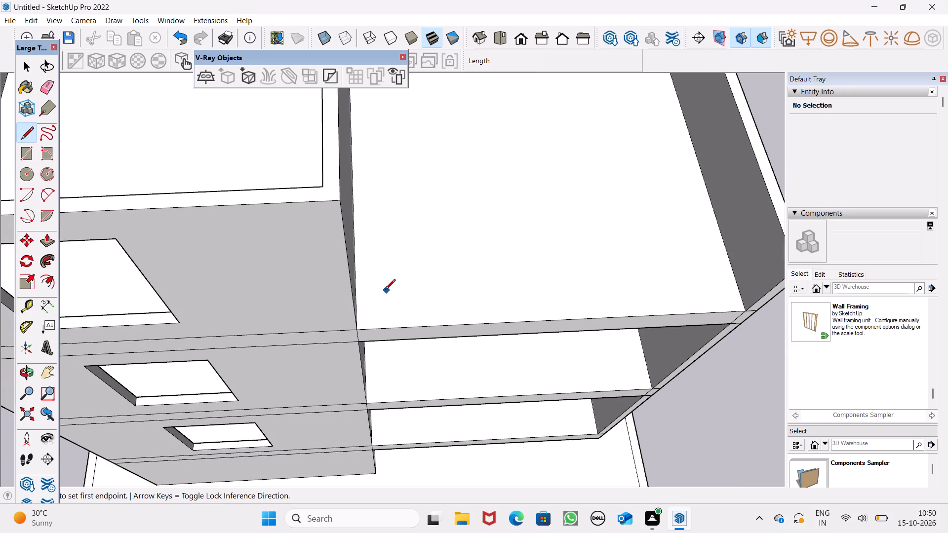
scroll(361, 307, down, 1)
scroll(375, 305, up, 2)
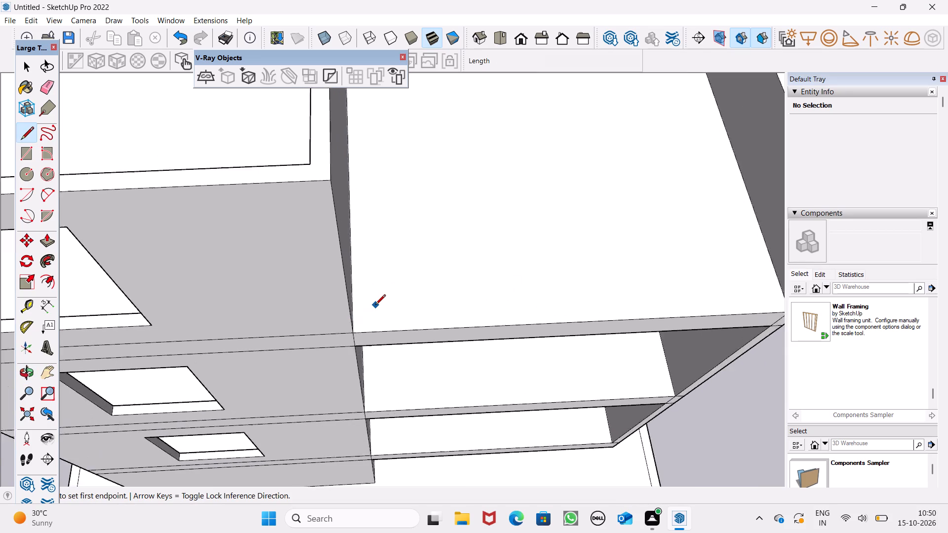
scroll(375, 305, up, 3)
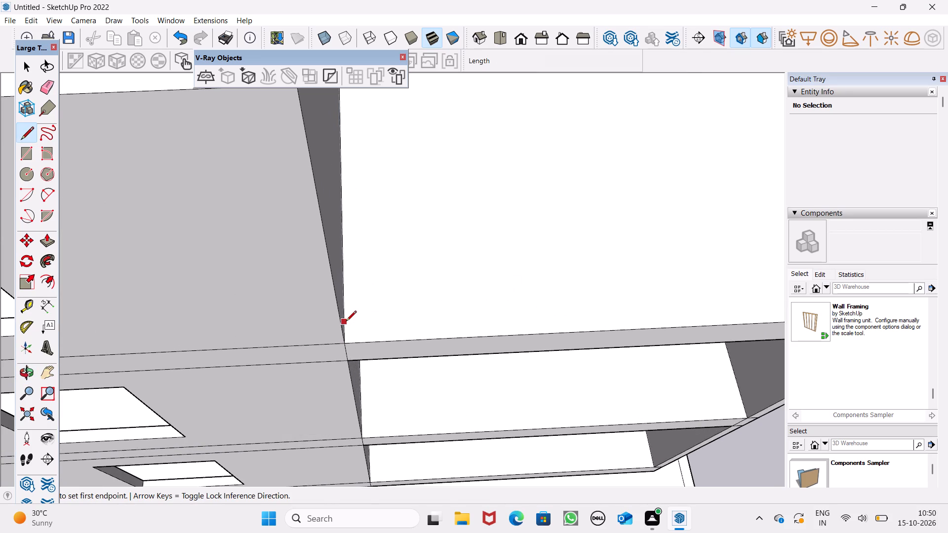
drag(346, 322, 351, 322)
scroll(446, 316, down, 8)
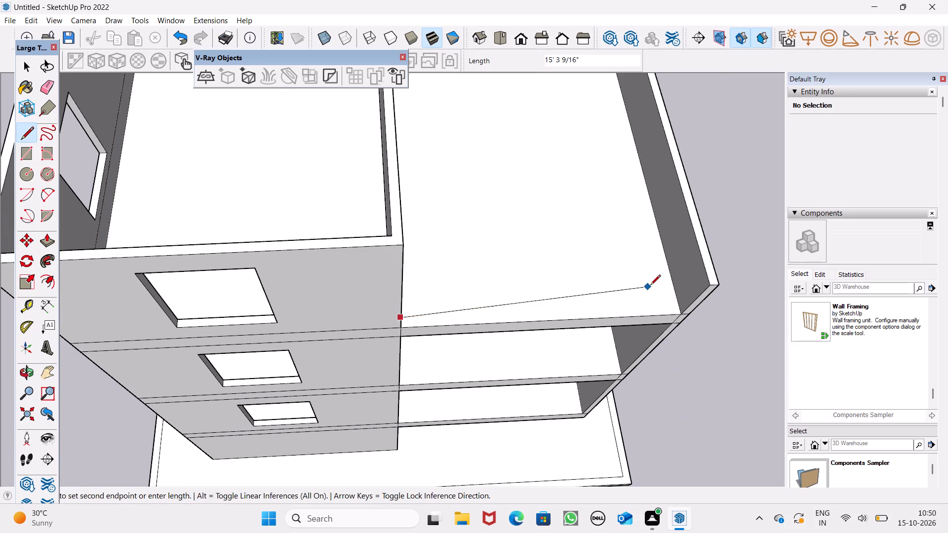
scroll(650, 286, up, 7)
click(692, 302)
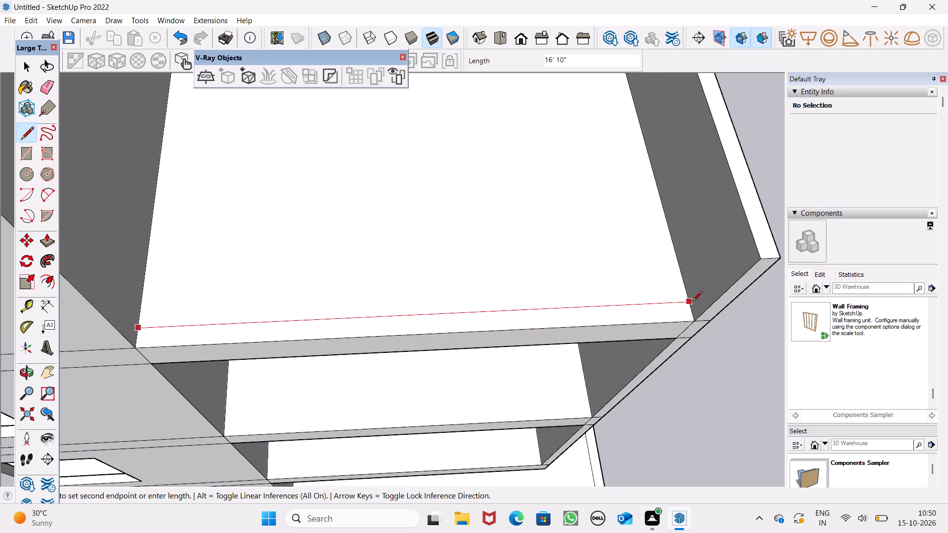
scroll(636, 278, down, 6)
key(space)
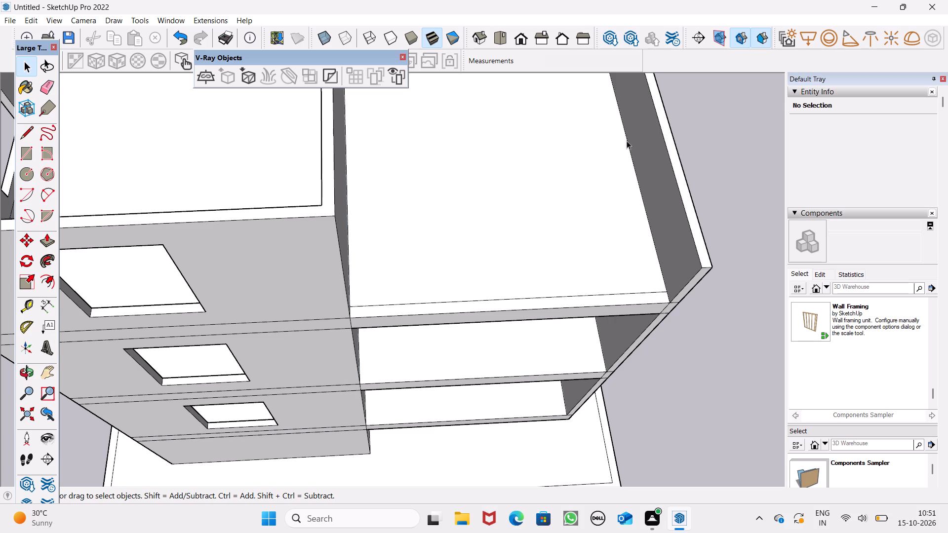
Pull the new strip along the roof's open edge up 4', level with the side parapet.
scroll(618, 171, down, 4)
scroll(620, 221, up, 1)
scroll(617, 195, down, 3)
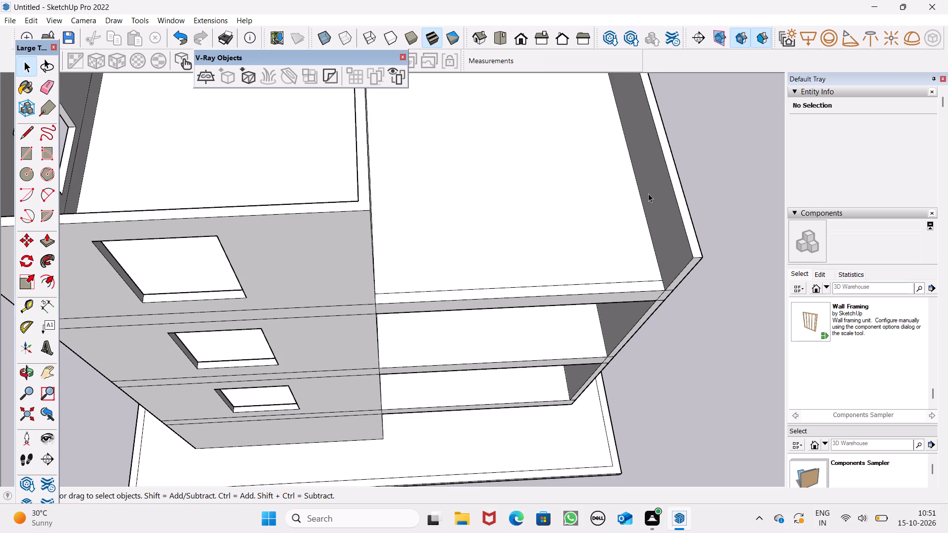
scroll(650, 191, down, 4)
middle_drag(632, 222, 577, 122)
scroll(629, 202, up, 1)
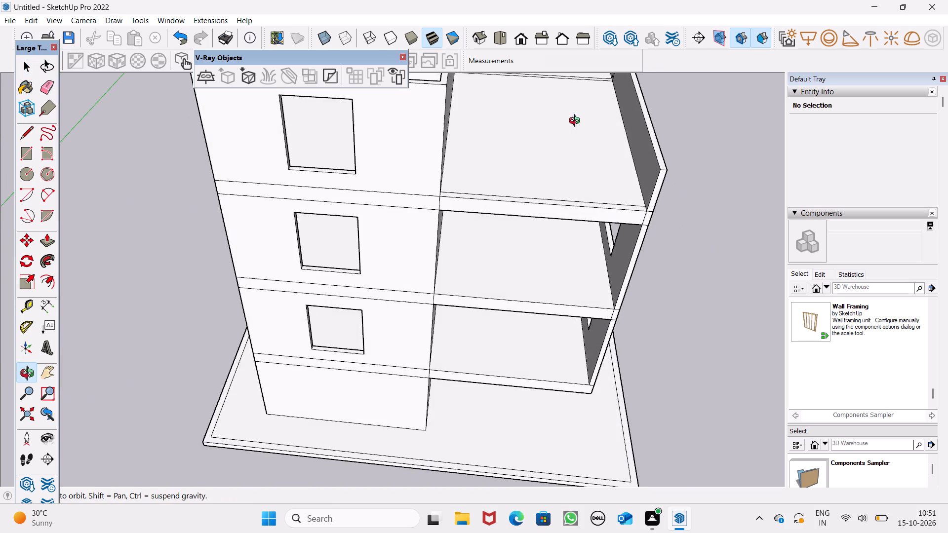
middle_drag(577, 122, 576, 122)
scroll(598, 162, down, 5)
scroll(586, 151, up, 5)
scroll(591, 139, down, 12)
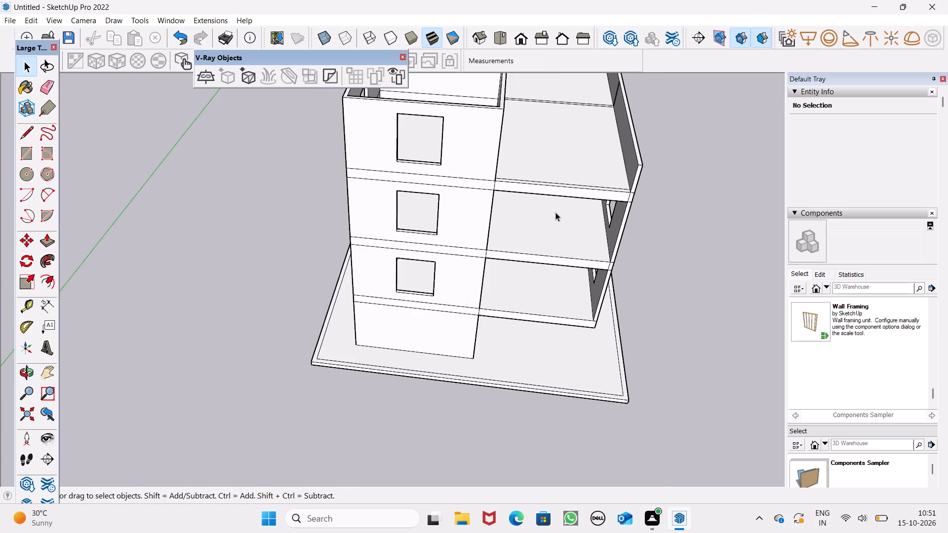
scroll(558, 210, down, 8)
scroll(573, 171, up, 14)
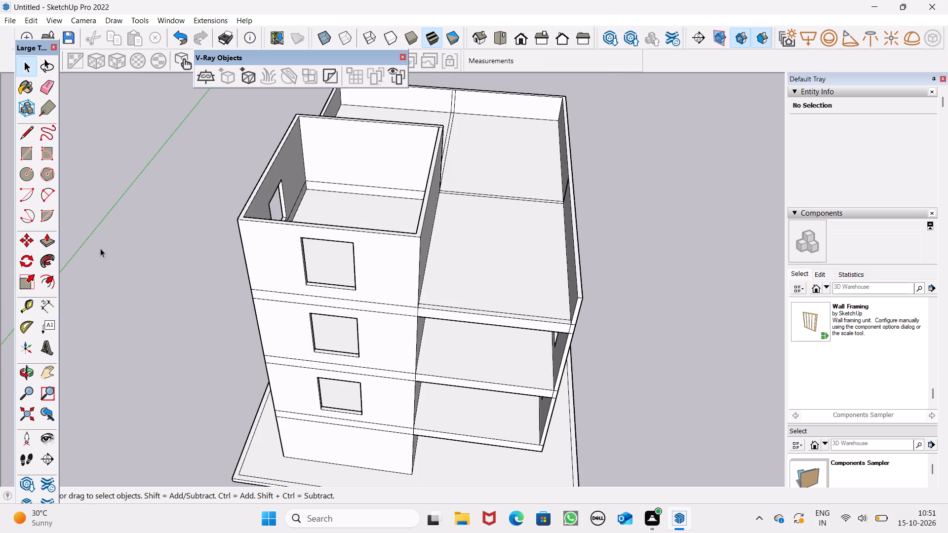
click(52, 234)
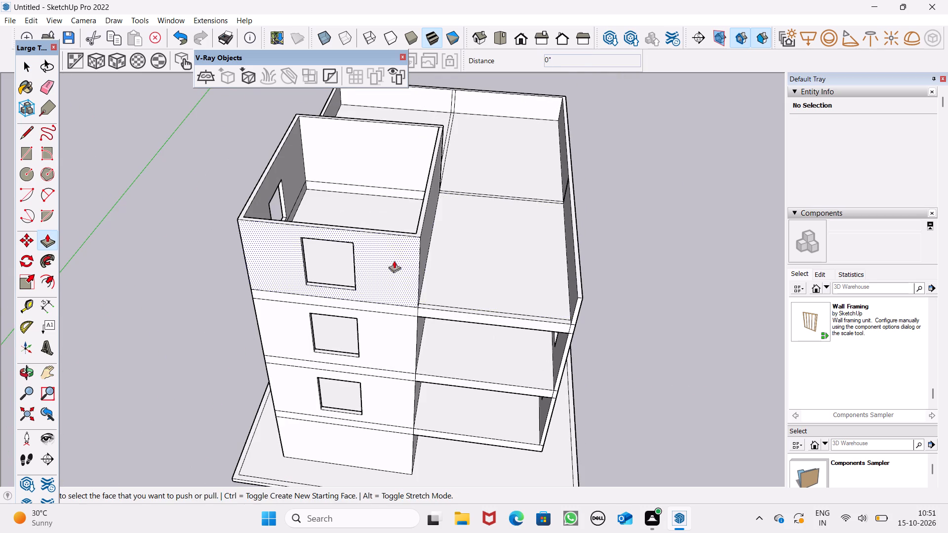
scroll(640, 341, down, 1)
scroll(611, 253, up, 1)
scroll(532, 309, up, 2)
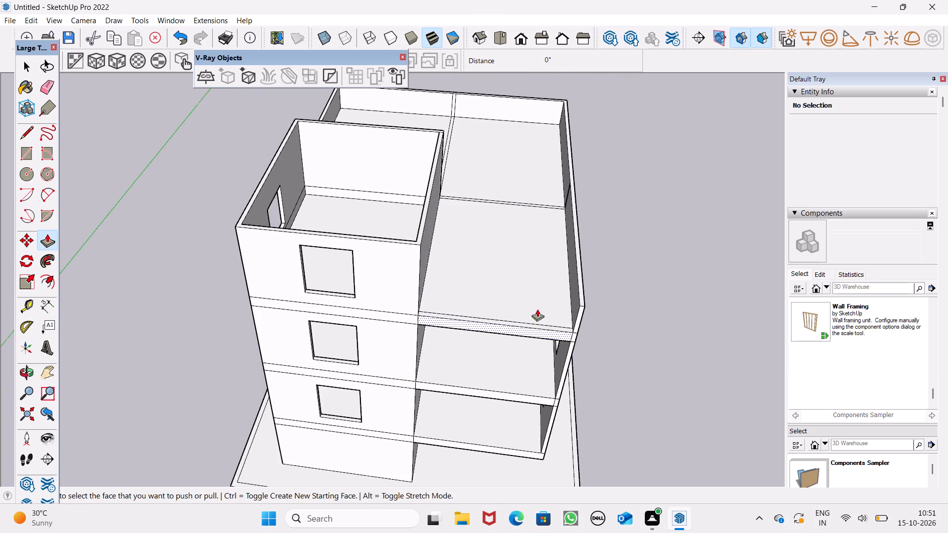
scroll(537, 309, up, 4)
scroll(582, 333, up, 6)
drag(562, 340, 582, 279)
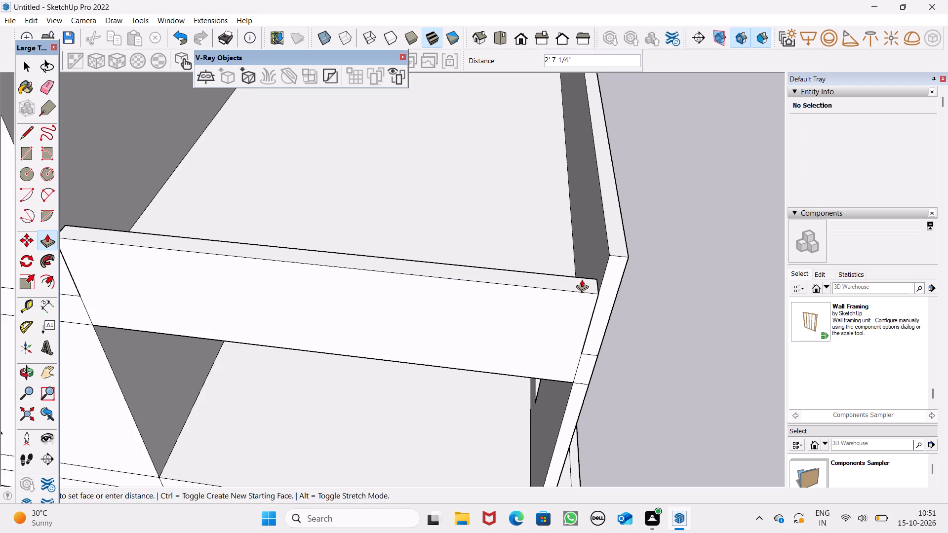
drag(582, 279, 609, 260)
scroll(657, 165, down, 6)
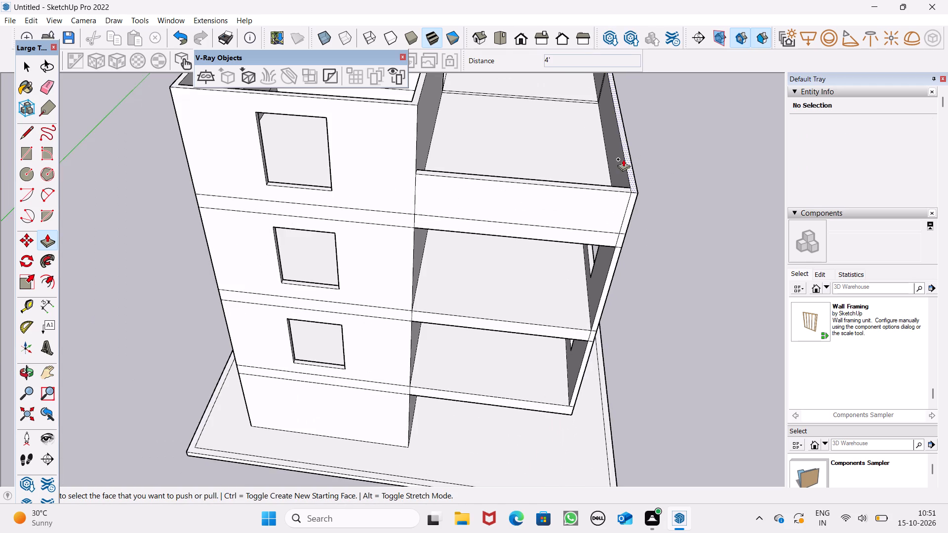
scroll(627, 191, down, 1)
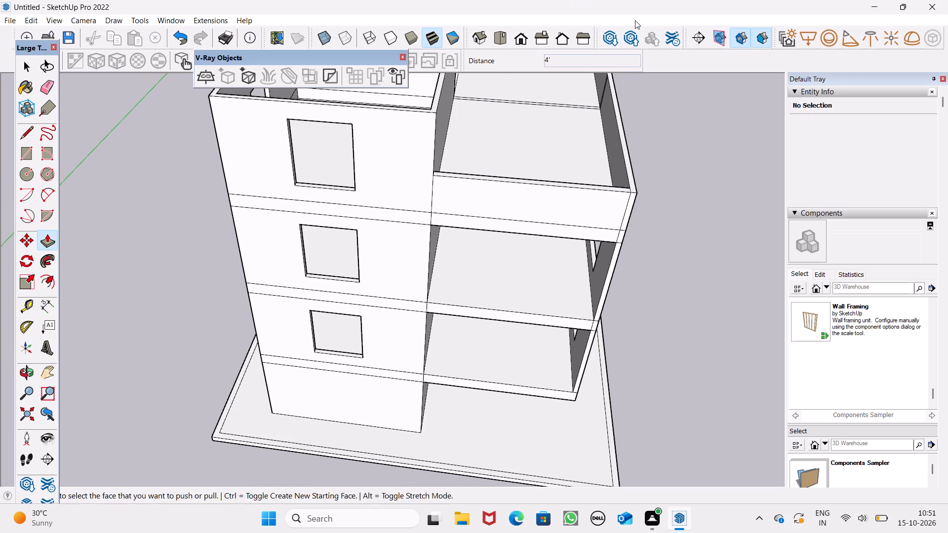
Draw a line about 8" long across the new parapet's top face, a short distance from the tower wall.
scroll(622, 91, down, 5)
middle_drag(579, 156, 579, 80)
scroll(579, 149, up, 1)
scroll(539, 178, down, 7)
scroll(550, 115, up, 2)
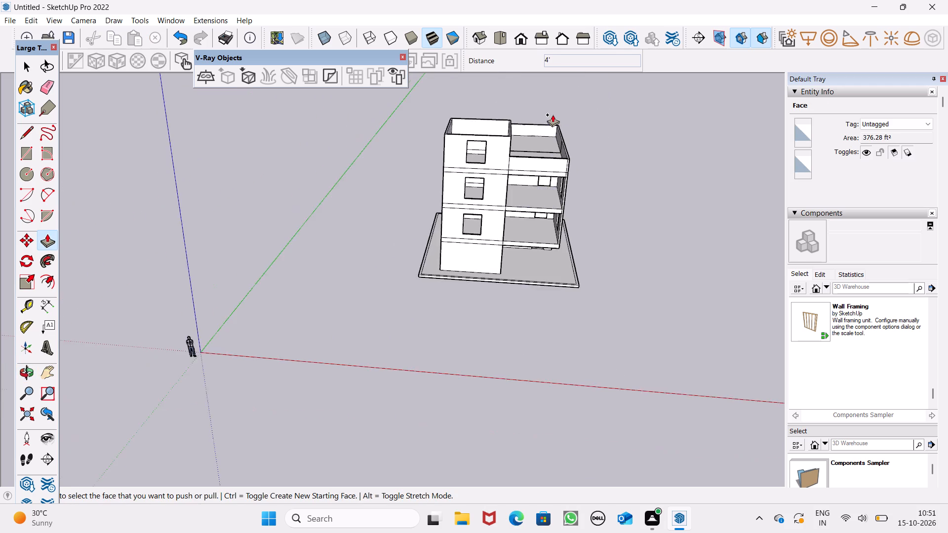
scroll(553, 114, up, 2)
scroll(556, 114, down, 1)
scroll(556, 114, up, 3)
scroll(617, 144, up, 6)
scroll(606, 155, down, 2)
middle_drag(603, 165, 603, 124)
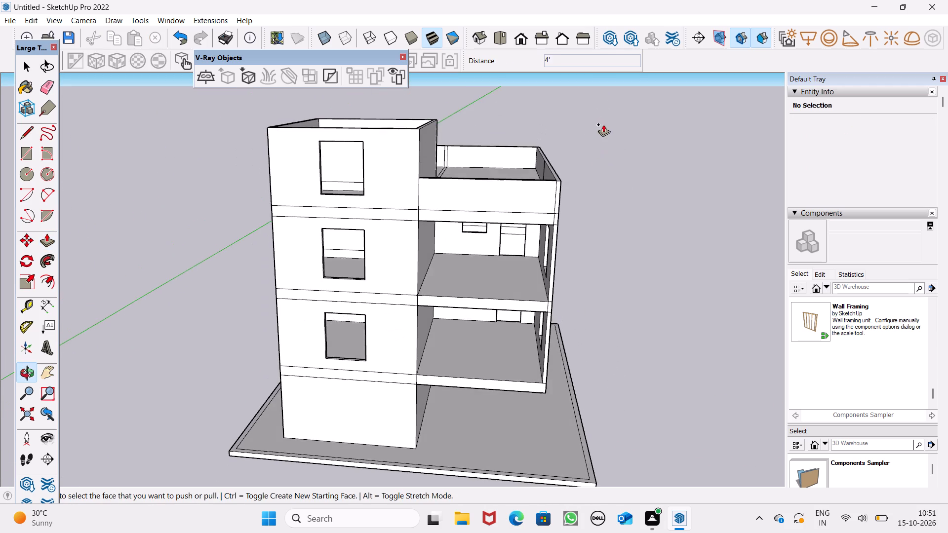
scroll(426, 194, down, 5)
scroll(462, 147, up, 8)
scroll(530, 197, up, 3)
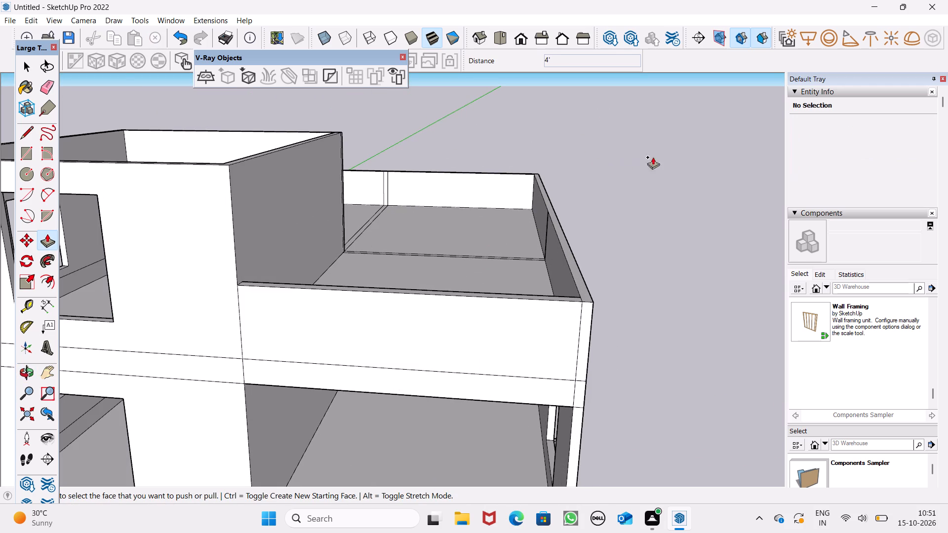
drag(31, 136, 41, 133)
scroll(238, 151, down, 1)
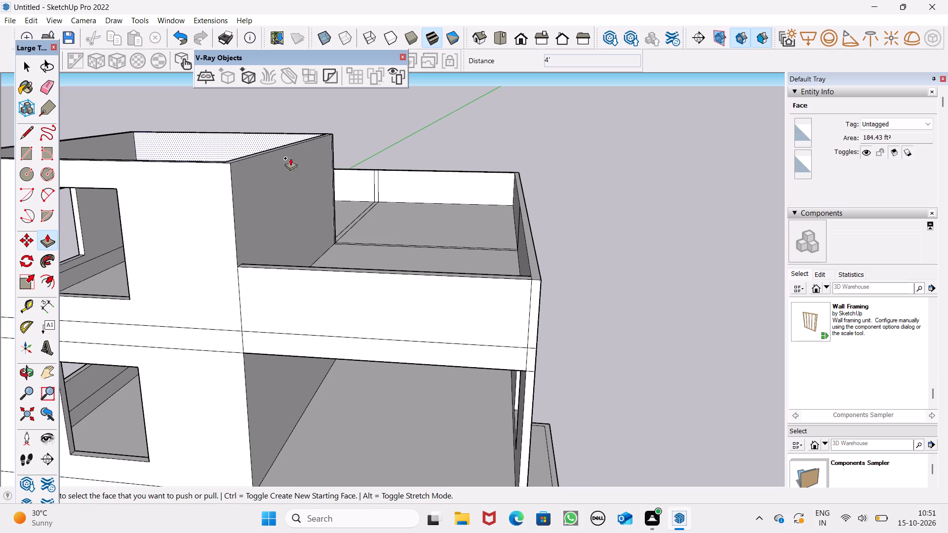
middle_drag(342, 224, 299, 293)
scroll(210, 369, up, 5)
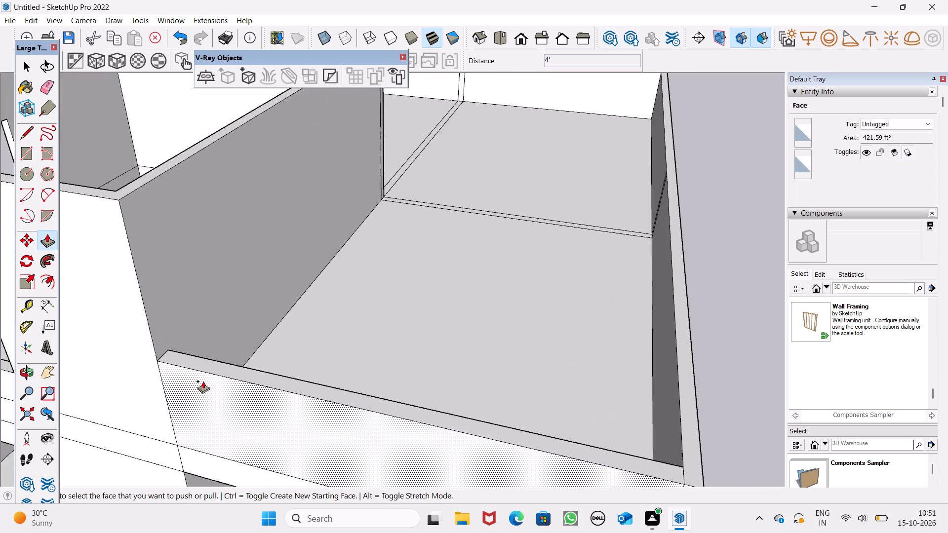
scroll(203, 381, up, 2)
click(25, 138)
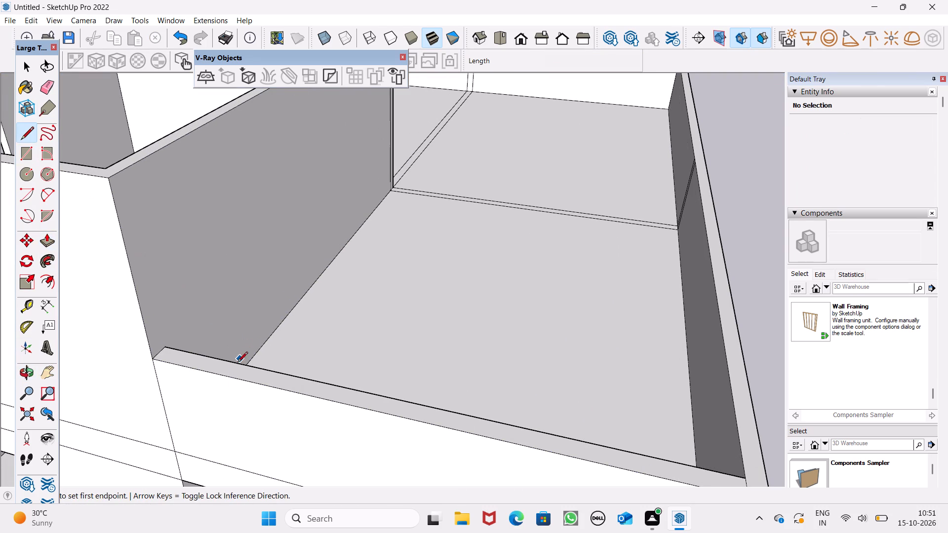
scroll(202, 364, up, 2)
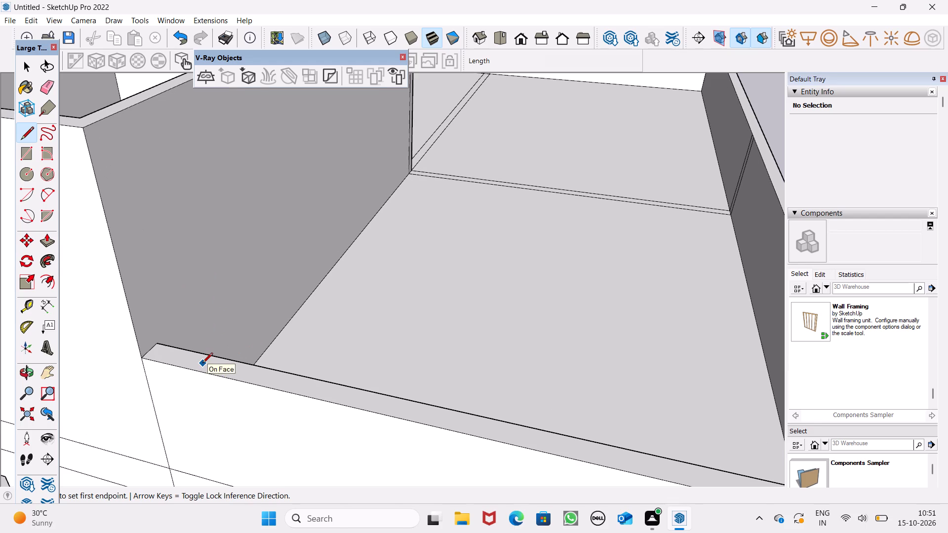
click(191, 368)
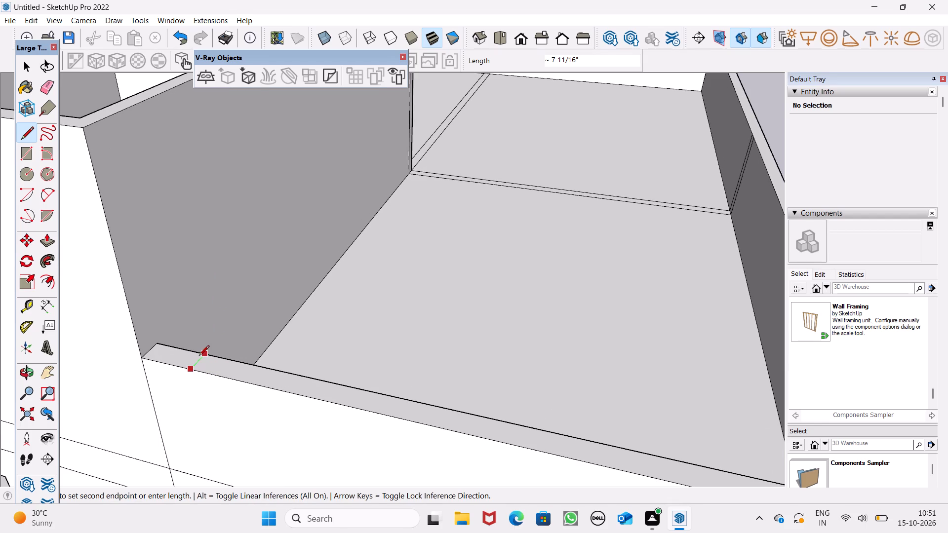
click(200, 355)
scroll(257, 307, down, 3)
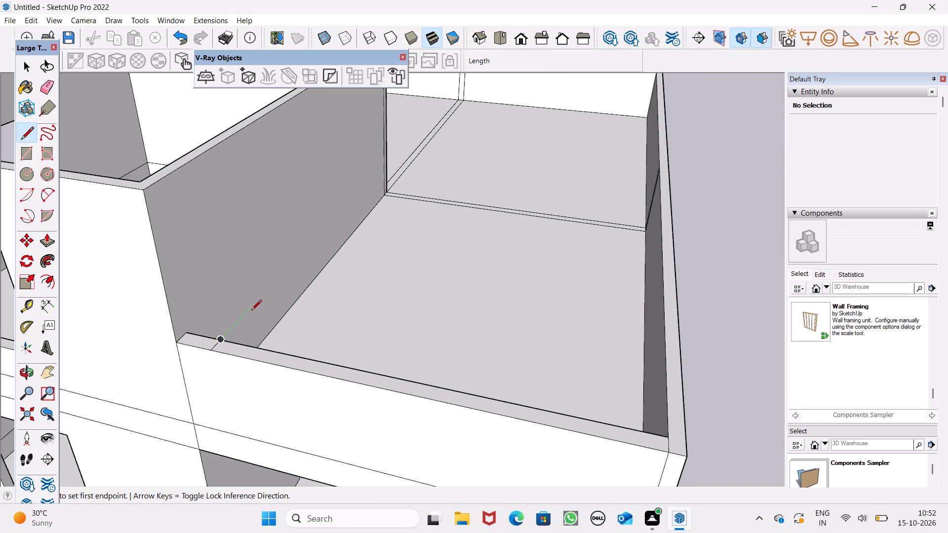
key(space)
Draw another short line across the same parapet's top face, just short of its outer corner.
click(30, 136)
scroll(280, 251, down, 3)
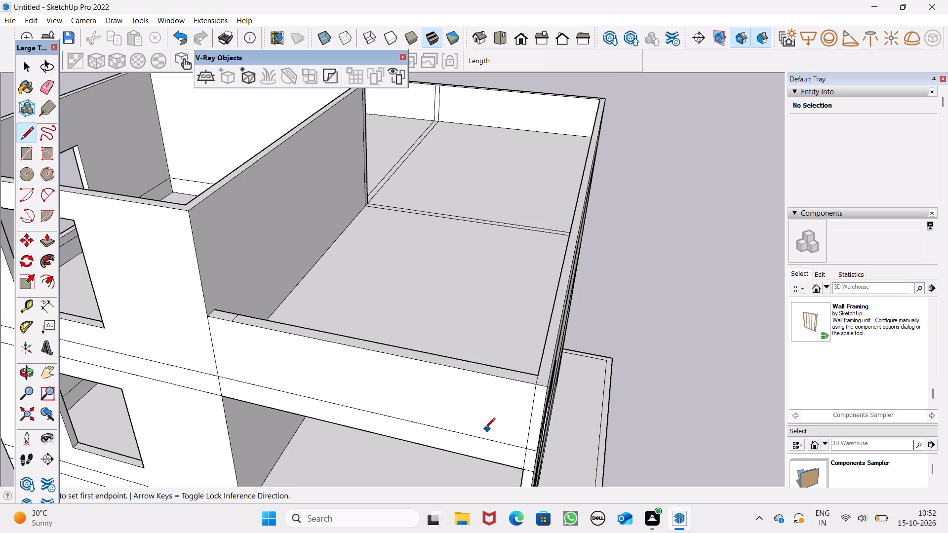
scroll(483, 429, up, 7)
scroll(533, 349, up, 1)
middle_drag(533, 349, 525, 438)
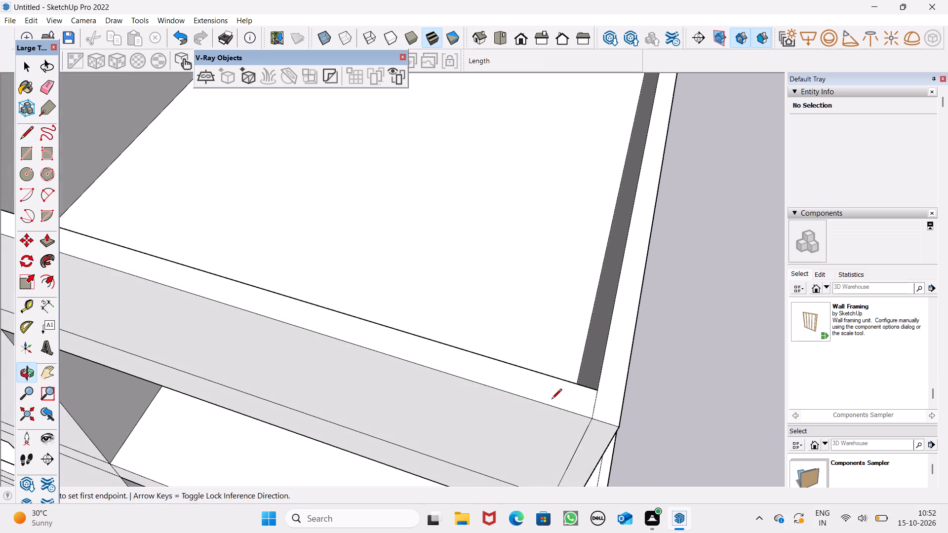
scroll(559, 398, up, 2)
scroll(559, 398, down, 1)
scroll(559, 398, up, 2)
scroll(604, 421, up, 3)
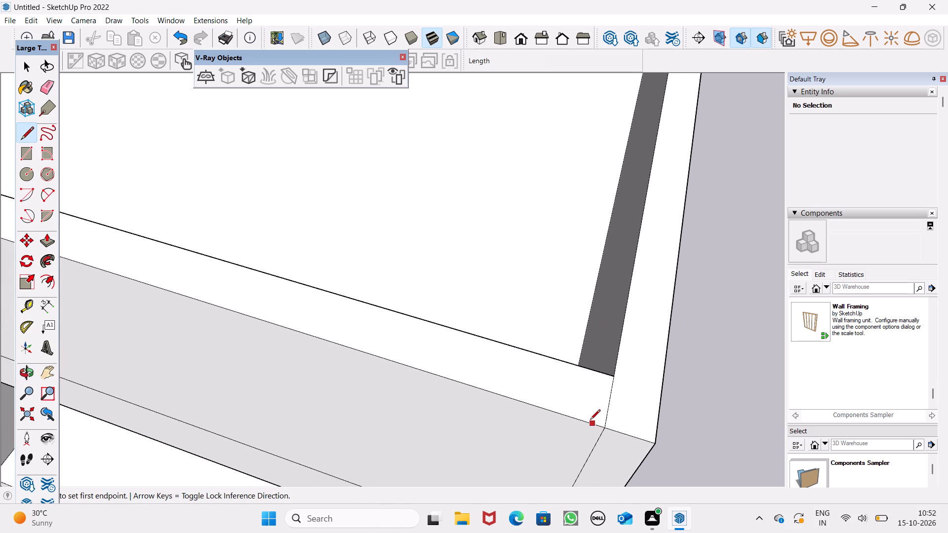
click(540, 404)
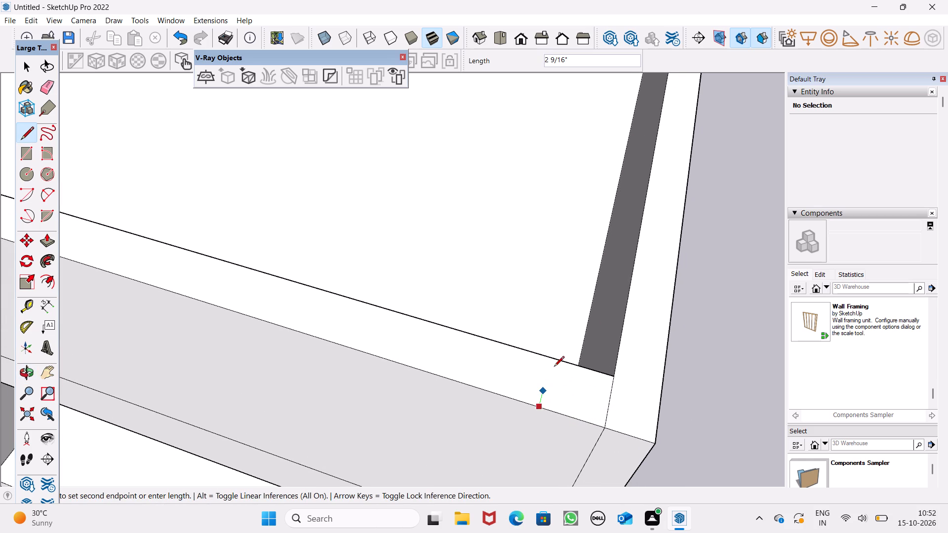
click(557, 363)
scroll(592, 343, down, 11)
scroll(519, 218, down, 4)
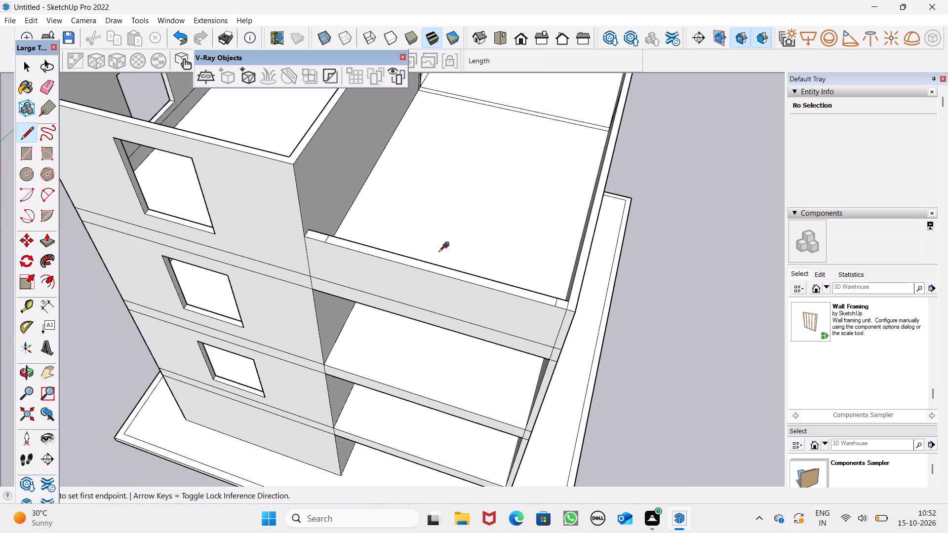
Draw two short lines across the front parapet's top face near mid-length, outlining a small post section between them.
scroll(433, 337, up, 1)
middle_drag(433, 337, 458, 353)
scroll(459, 306, up, 1)
middle_drag(461, 313, 482, 355)
scroll(490, 350, up, 4)
scroll(528, 352, down, 4)
middle_drag(529, 377, 574, 390)
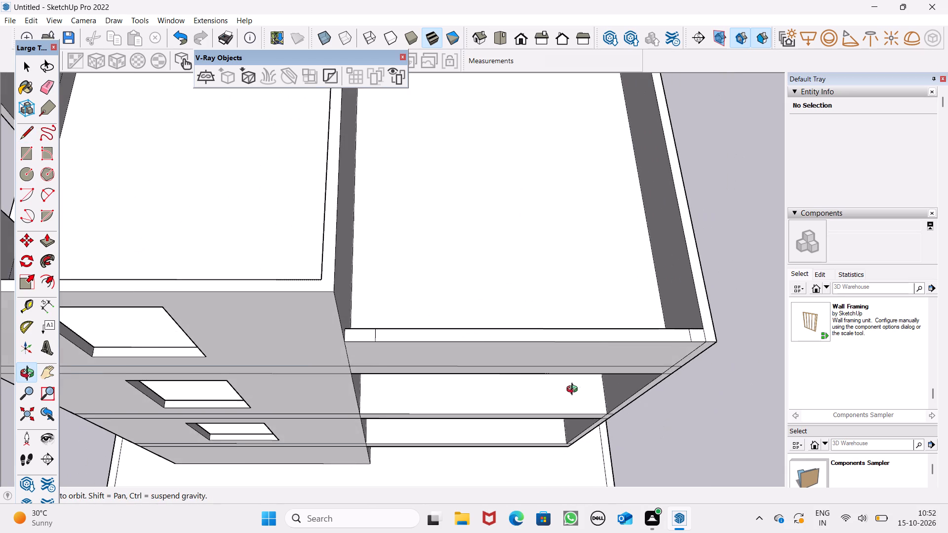
middle_drag(574, 390, 562, 398)
scroll(553, 391, up, 7)
scroll(479, 345, down, 5)
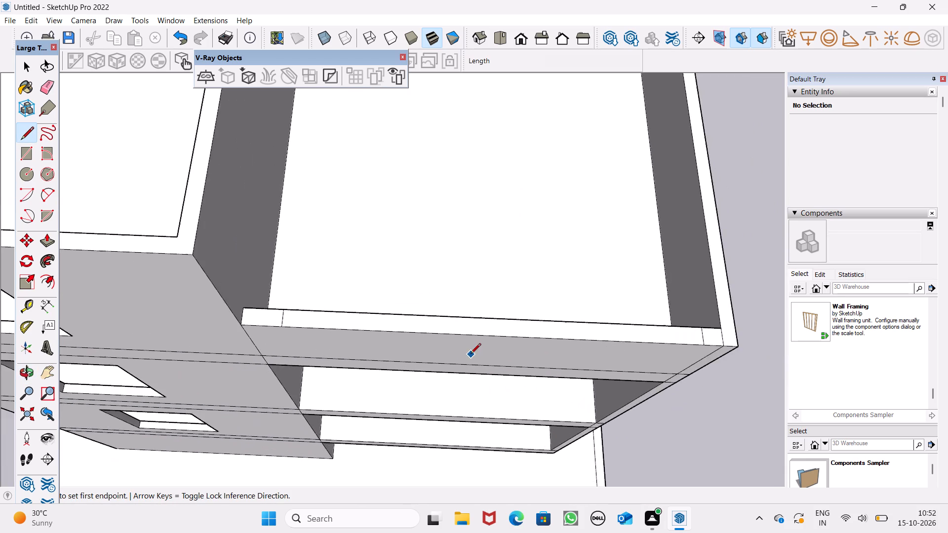
scroll(471, 354, down, 6)
middle_drag(501, 370, 522, 376)
scroll(488, 348, up, 6)
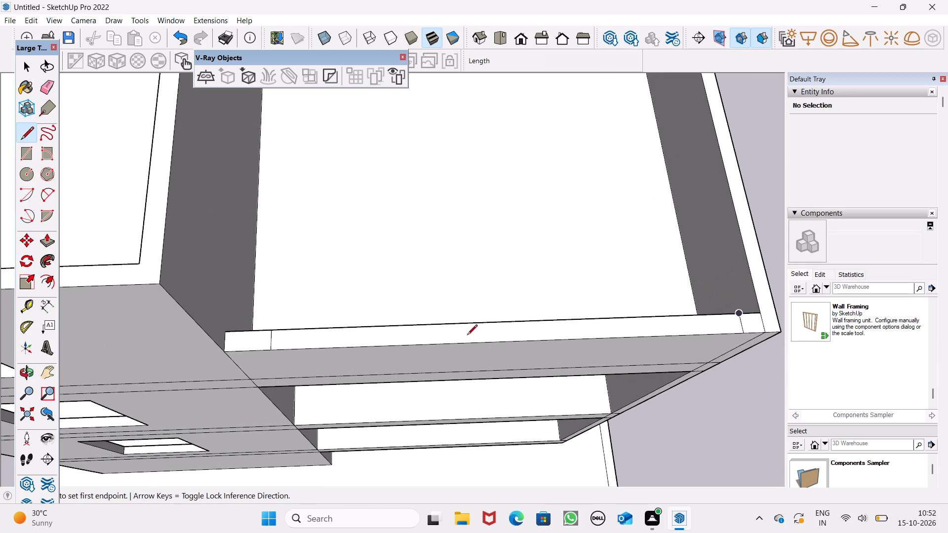
scroll(495, 336, down, 3)
middle_drag(503, 340, 470, 335)
scroll(471, 334, up, 5)
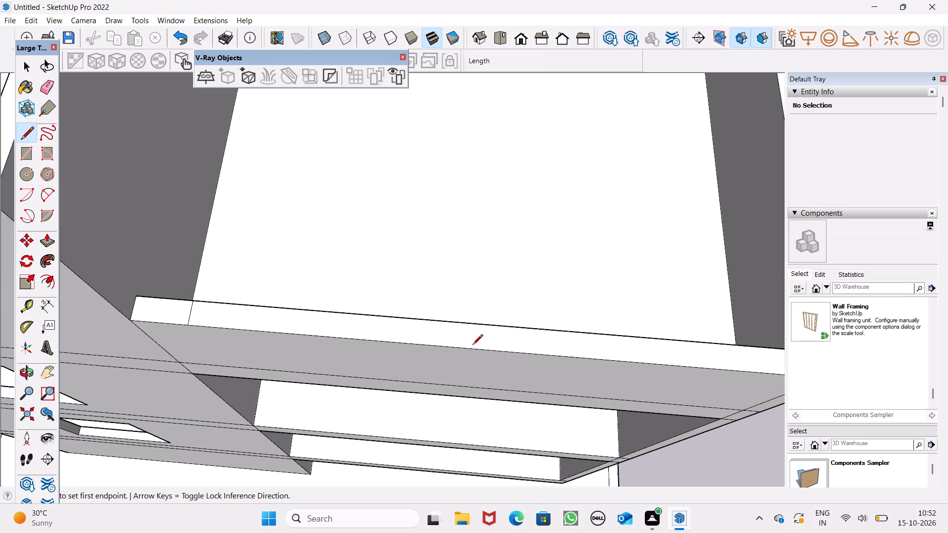
scroll(448, 332, up, 2)
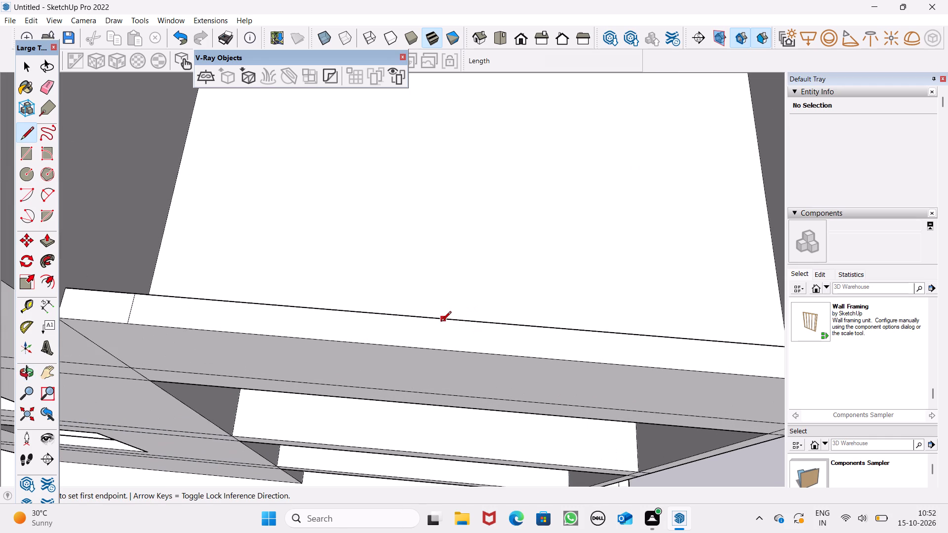
click(441, 322)
click(438, 350)
scroll(485, 325, down, 3)
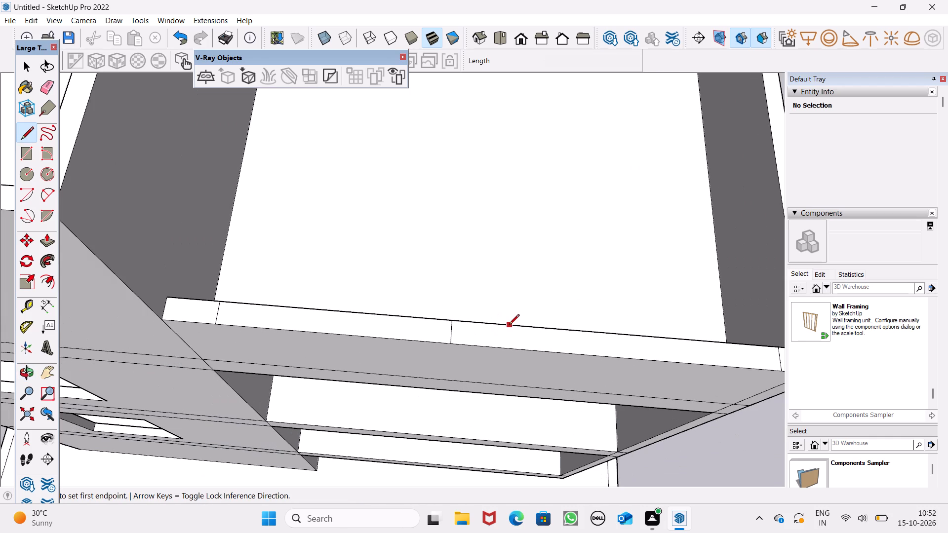
click(508, 325)
click(503, 350)
scroll(512, 237, down, 6)
scroll(520, 315, down, 1)
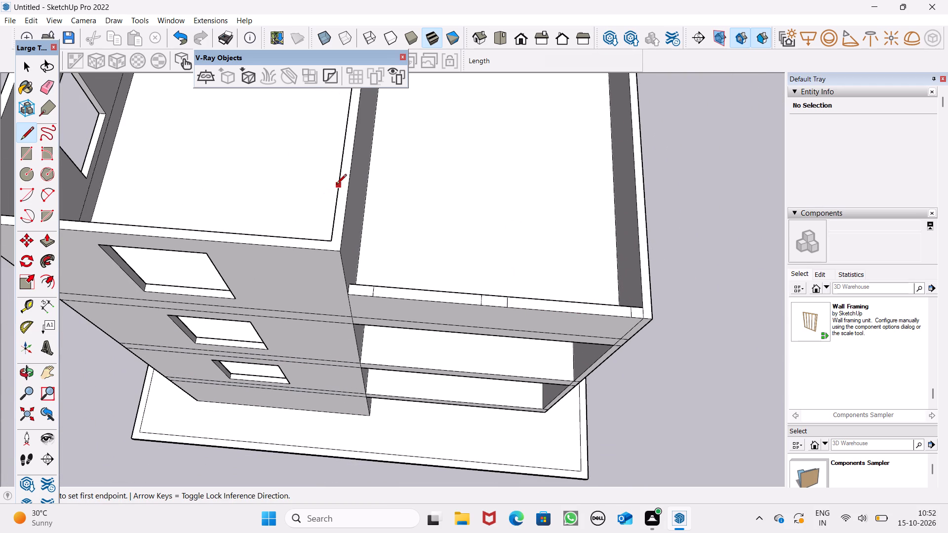
Erase the seam line on the parapet's top face where the front parapet meets the side parapet.
click(56, 85)
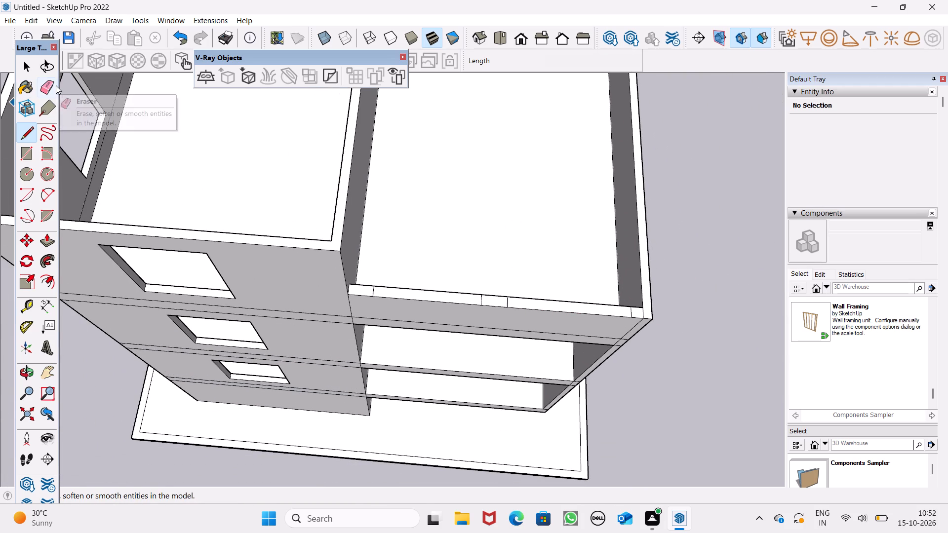
scroll(196, 233, down, 2)
scroll(454, 307, up, 6)
scroll(638, 307, up, 4)
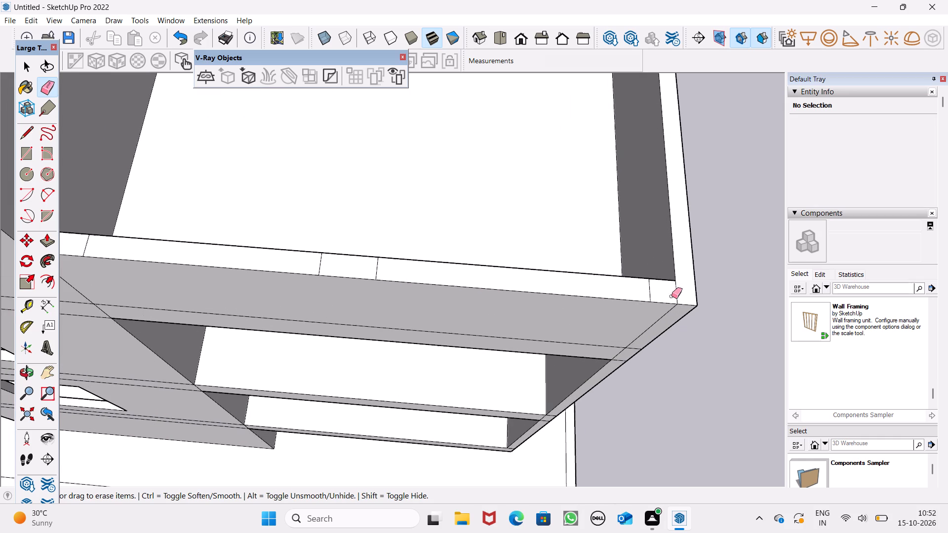
click(678, 288)
scroll(588, 205, down, 5)
key(space)
scroll(586, 209, down, 5)
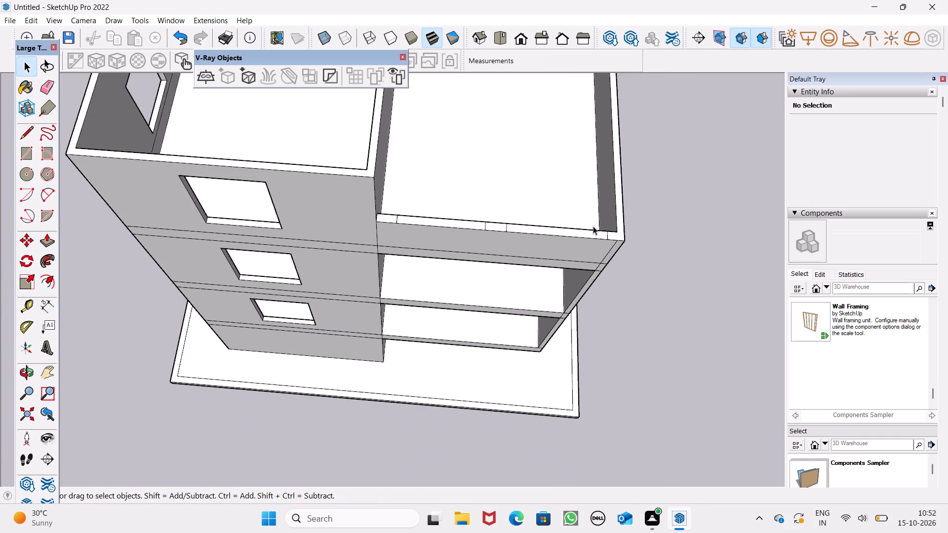
Draw a 6" line across the side parapet's top from its inner corner, closing off the corner post section.
scroll(593, 236, down, 5)
scroll(628, 198, down, 5)
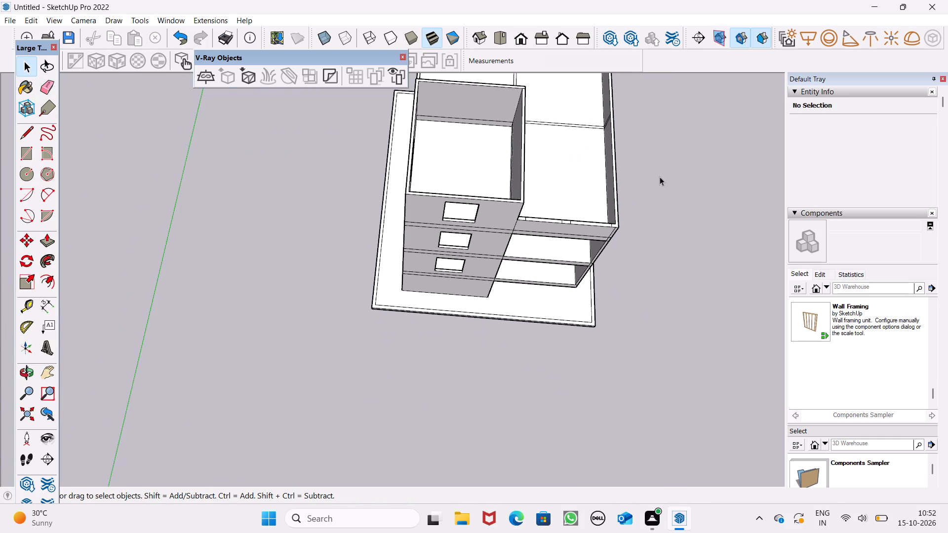
scroll(660, 184, down, 3)
scroll(660, 186, up, 5)
scroll(660, 187, down, 1)
scroll(660, 187, up, 11)
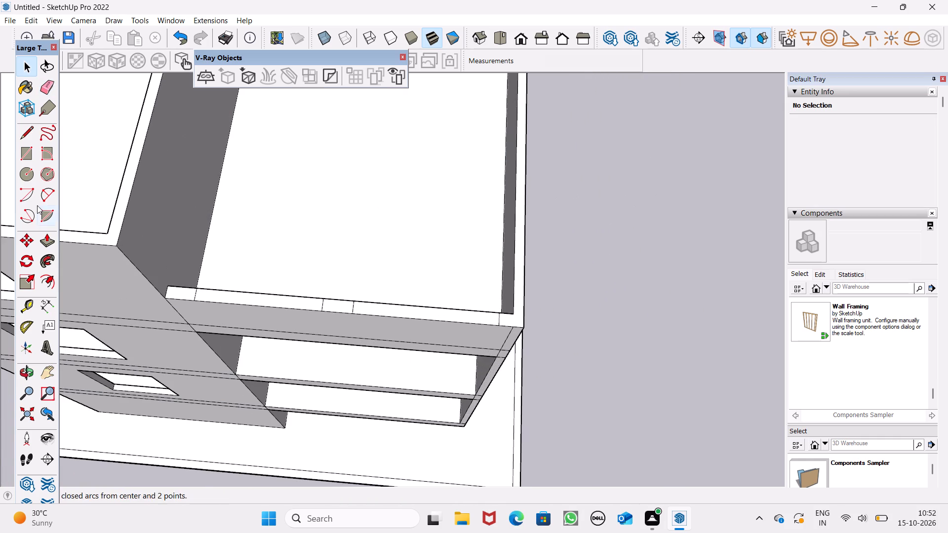
click(24, 127)
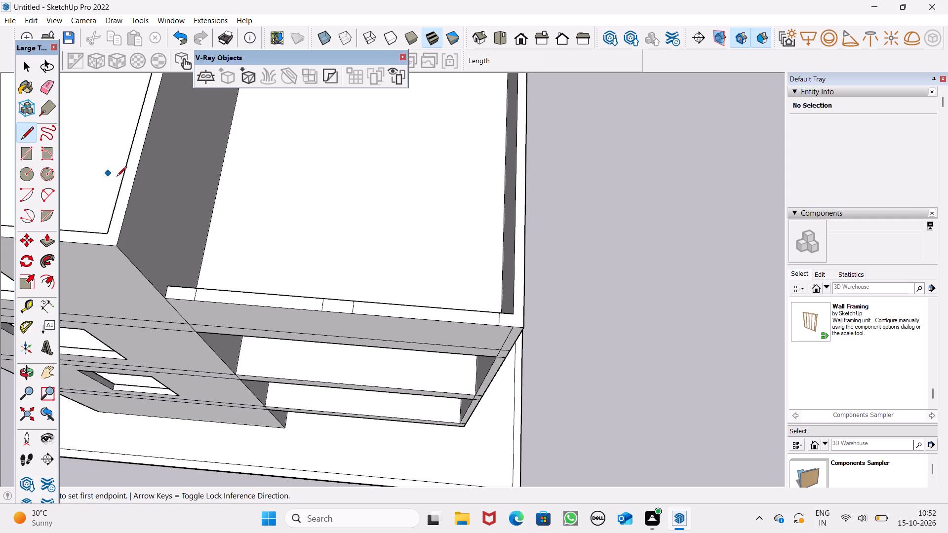
scroll(446, 291, up, 2)
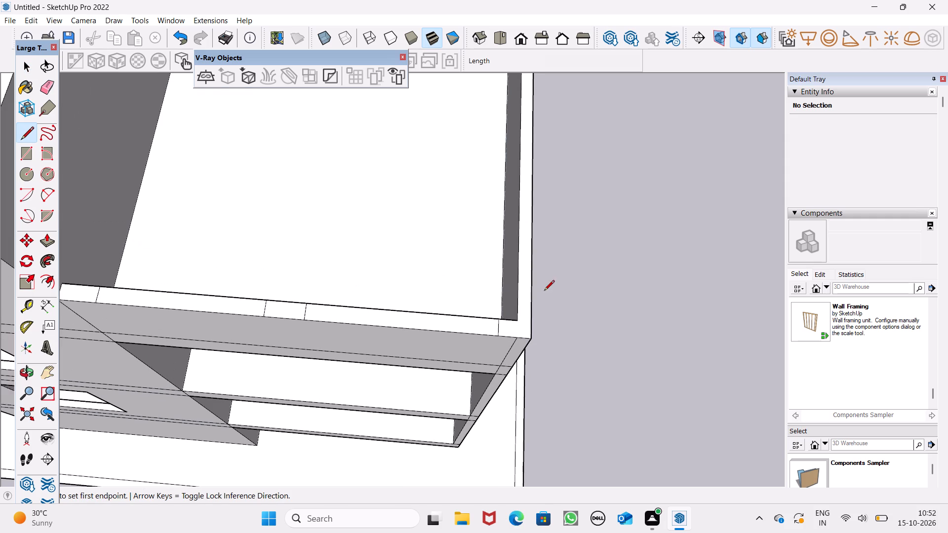
scroll(525, 340, up, 2)
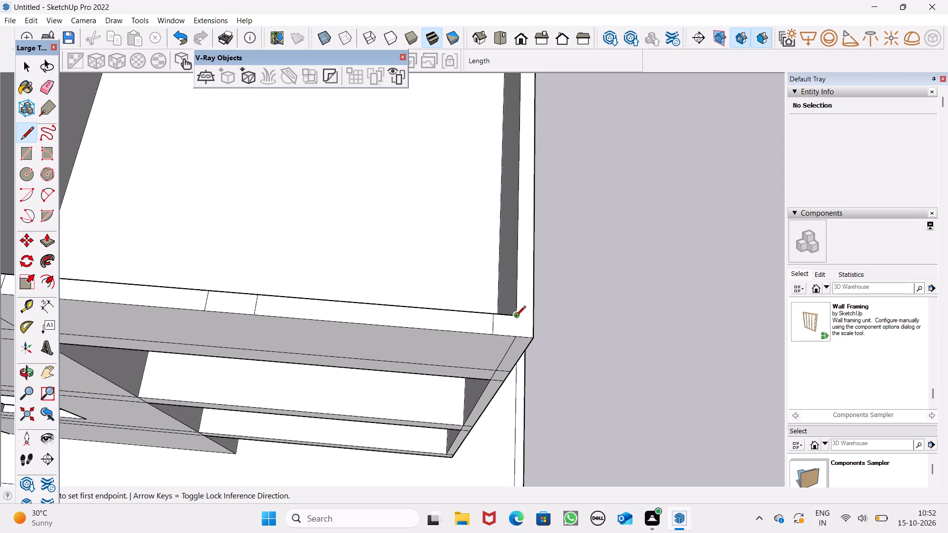
click(515, 316)
click(532, 314)
key(space)
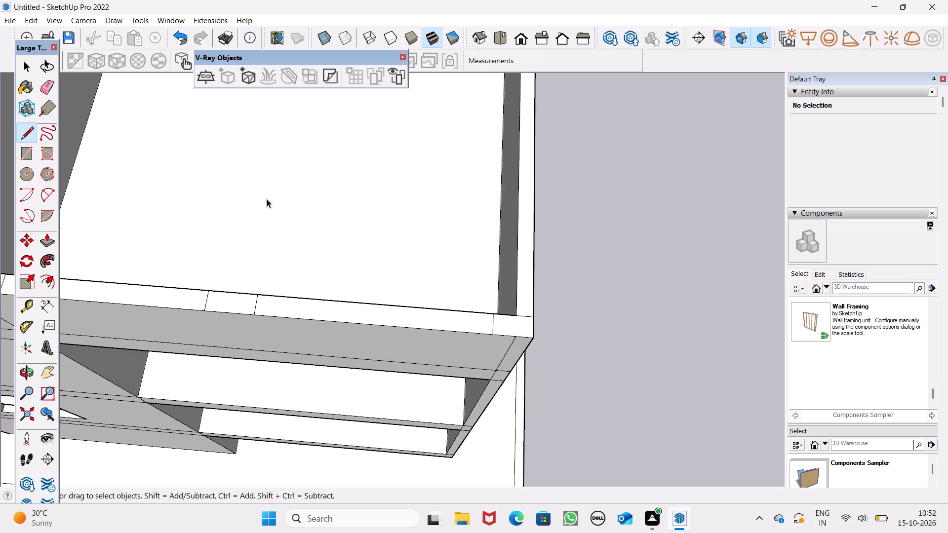
Pull the parapet's top section beside the tower wall up about 1' 6" to form an end post.
scroll(237, 272, down, 12)
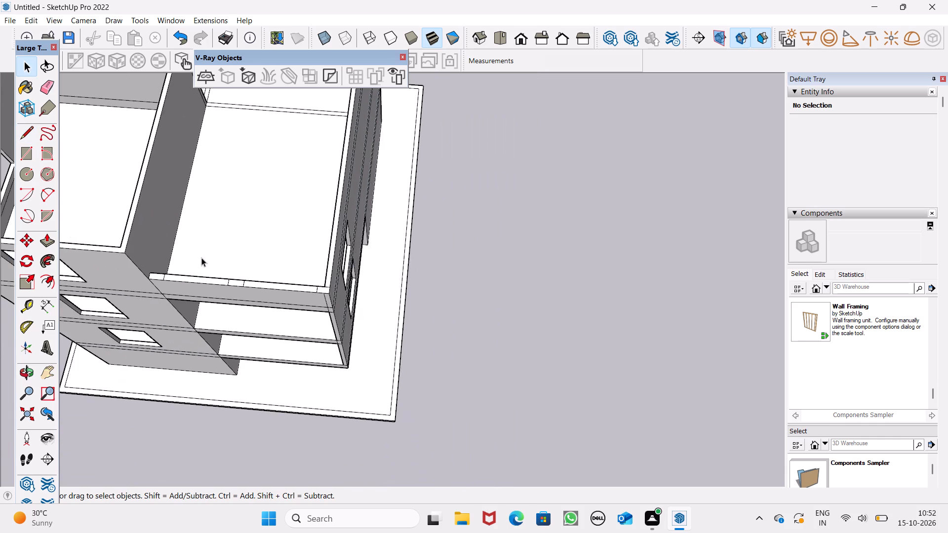
scroll(104, 223, up, 6)
scroll(238, 285, up, 1)
middle_drag(237, 291, 219, 212)
scroll(226, 232, down, 2)
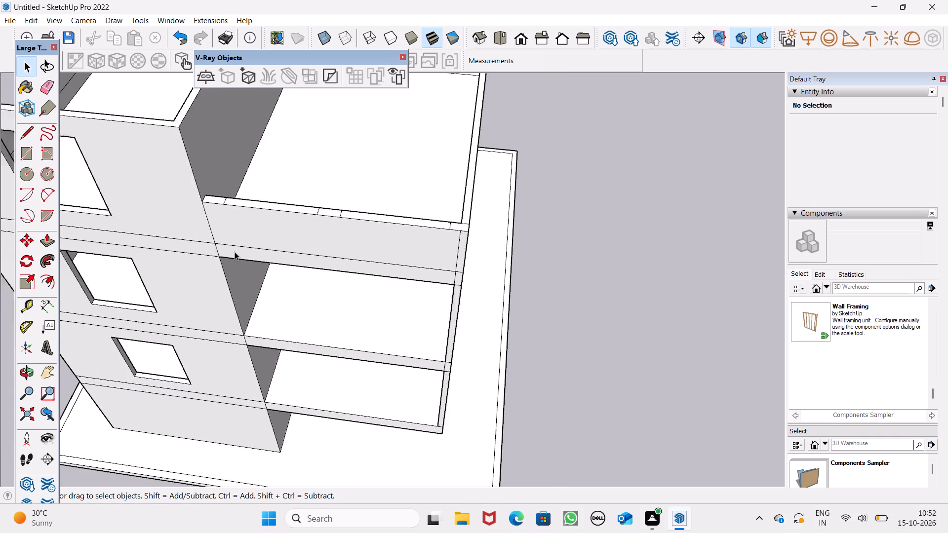
scroll(235, 252, down, 8)
scroll(213, 165, up, 2)
scroll(213, 165, down, 1)
scroll(213, 165, up, 1)
middle_drag(221, 230, 229, 187)
scroll(229, 187, up, 1)
scroll(229, 192, down, 3)
scroll(242, 170, up, 7)
middle_drag(264, 214, 274, 175)
scroll(272, 192, down, 3)
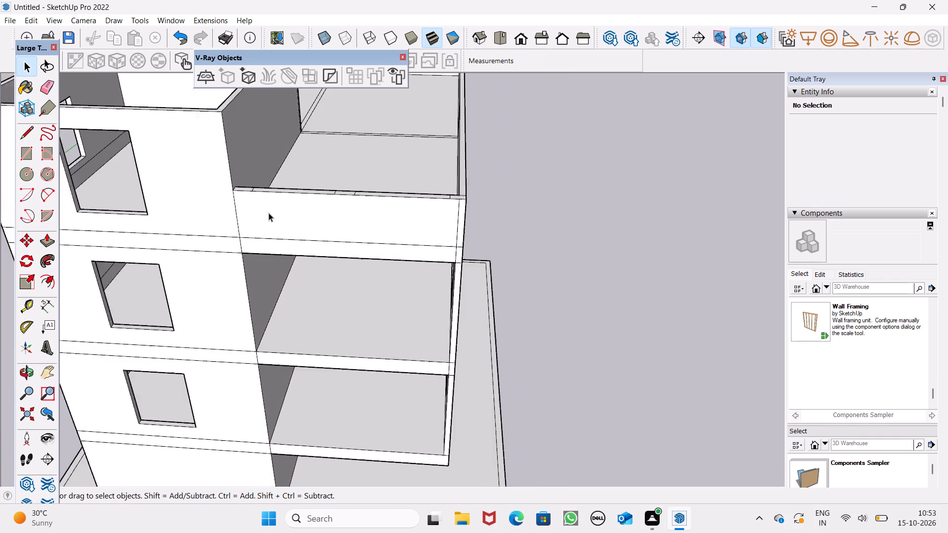
scroll(269, 213, down, 2)
scroll(263, 135, up, 7)
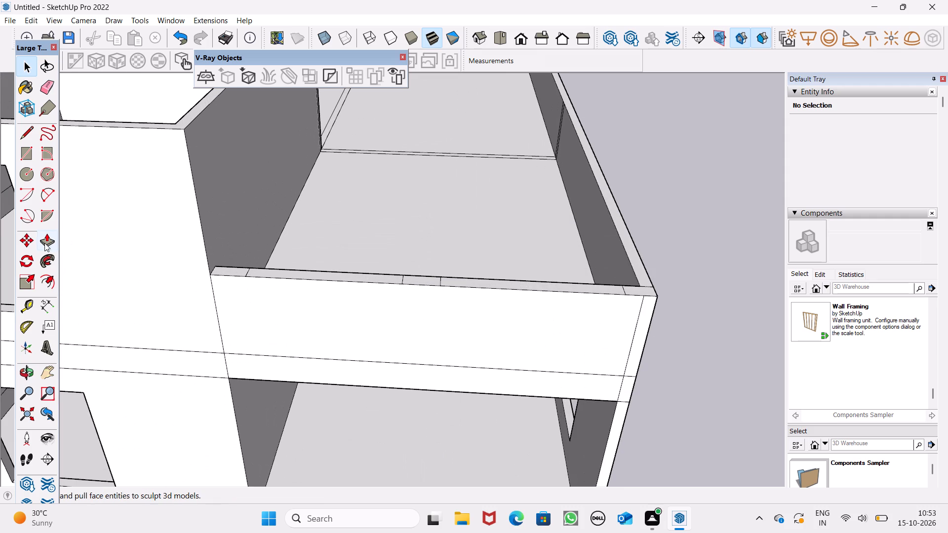
click(44, 243)
scroll(231, 276, up, 1)
middle_drag(230, 277, 233, 331)
scroll(220, 285, up, 1)
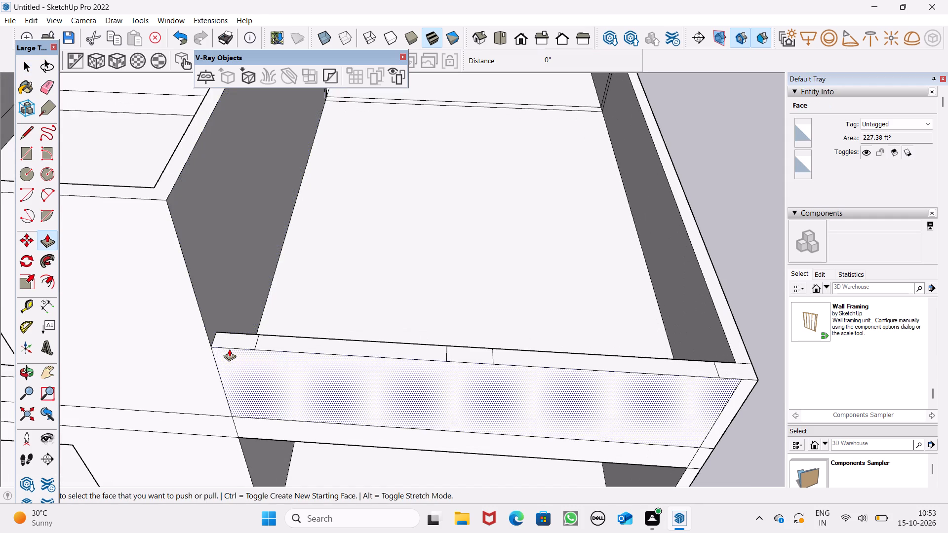
drag(230, 338, 230, 338)
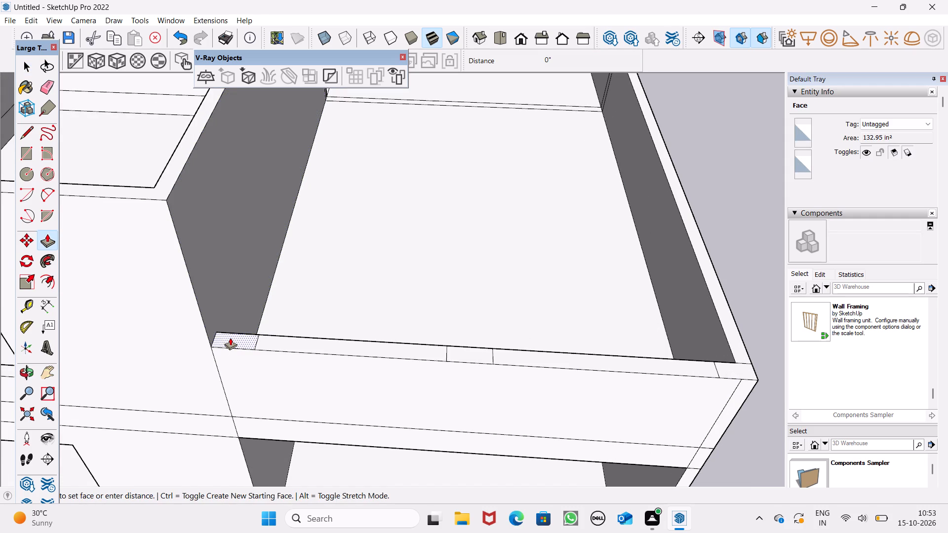
drag(230, 338, 225, 305)
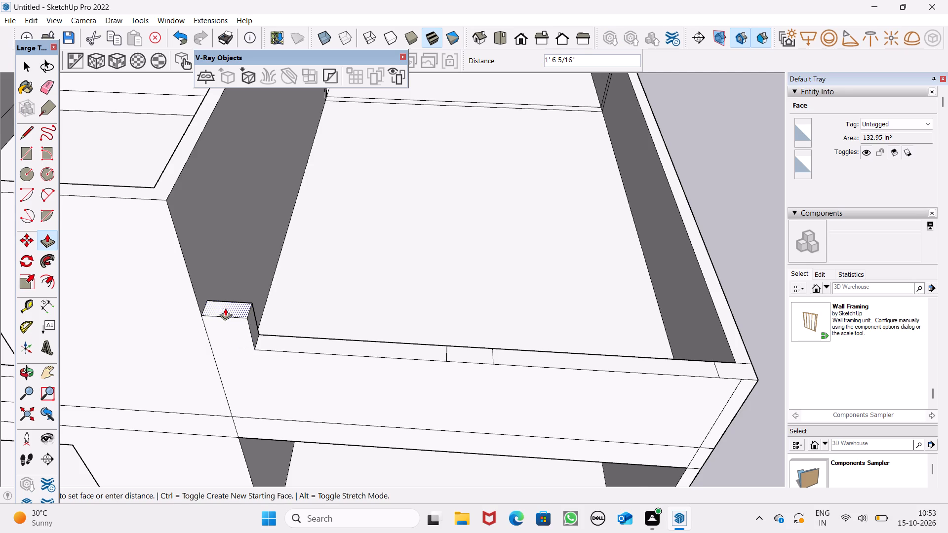
Pull the middle section of the front parapet's top up about 1' 6", level with the post beside the tower wall.
scroll(258, 351, down, 2)
middle_drag(337, 385, 327, 304)
scroll(326, 304, down, 4)
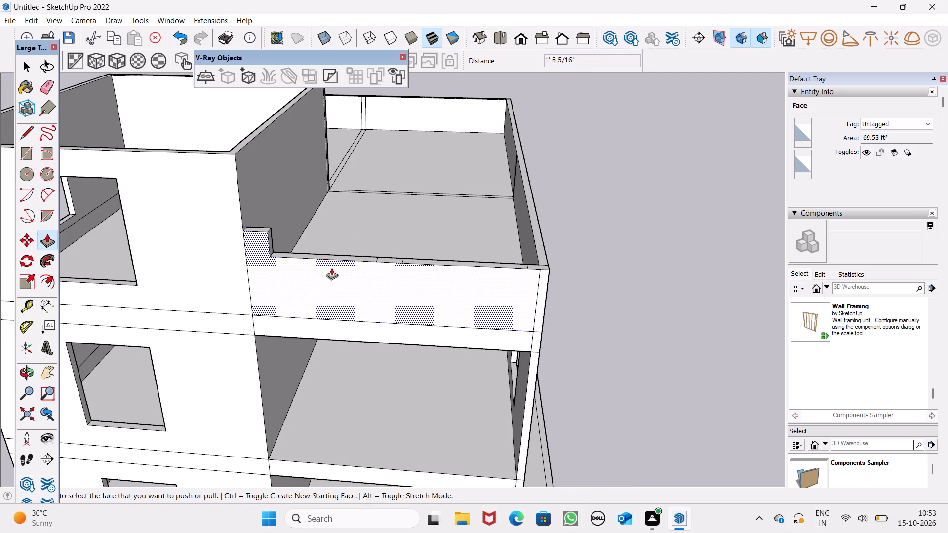
scroll(348, 216, up, 4)
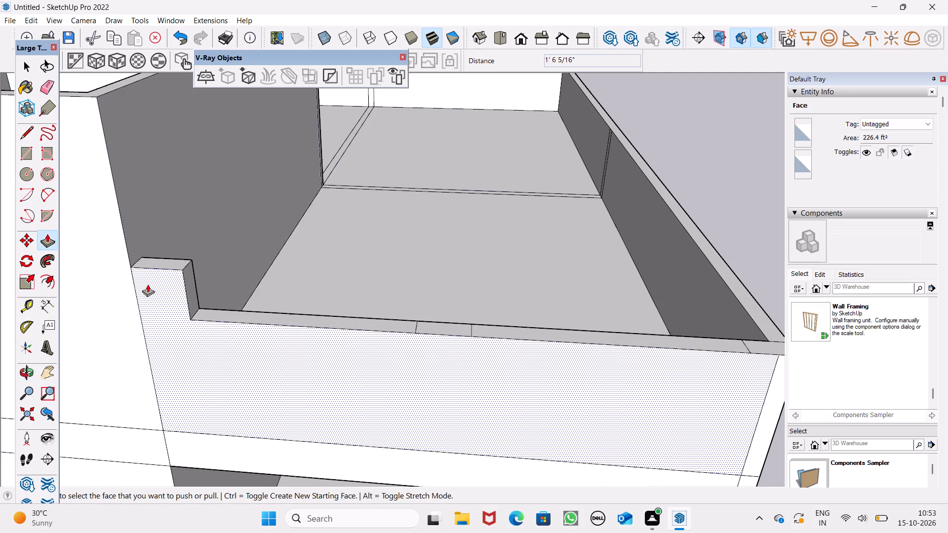
drag(428, 327, 253, 291)
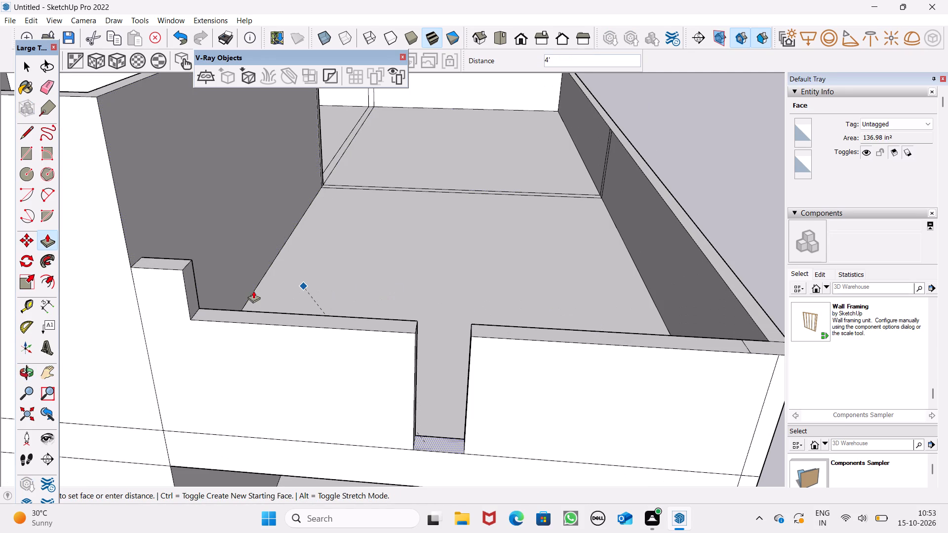
drag(253, 291, 161, 270)
Pull the outer corner section of the parapet's top up about 1' 6", level with the other two posts.
scroll(208, 337, down, 4)
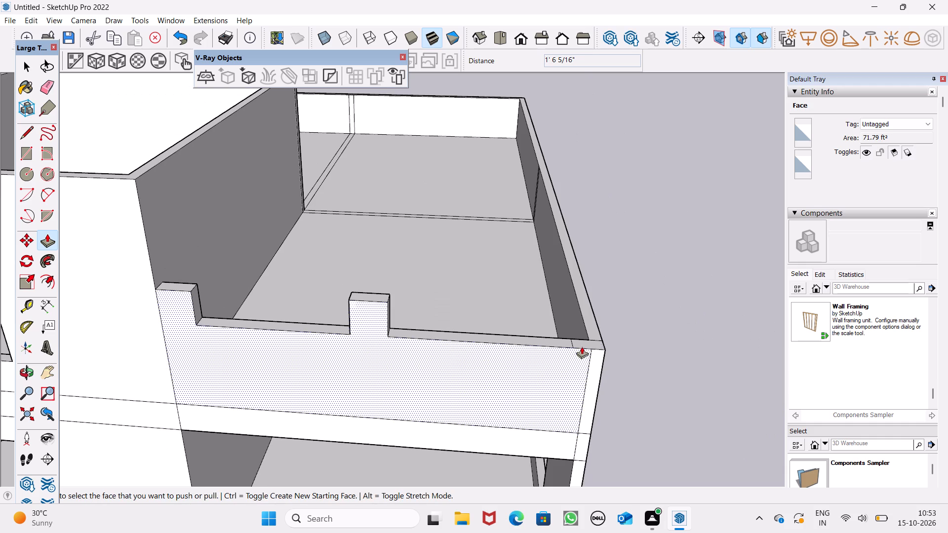
drag(583, 341, 574, 319)
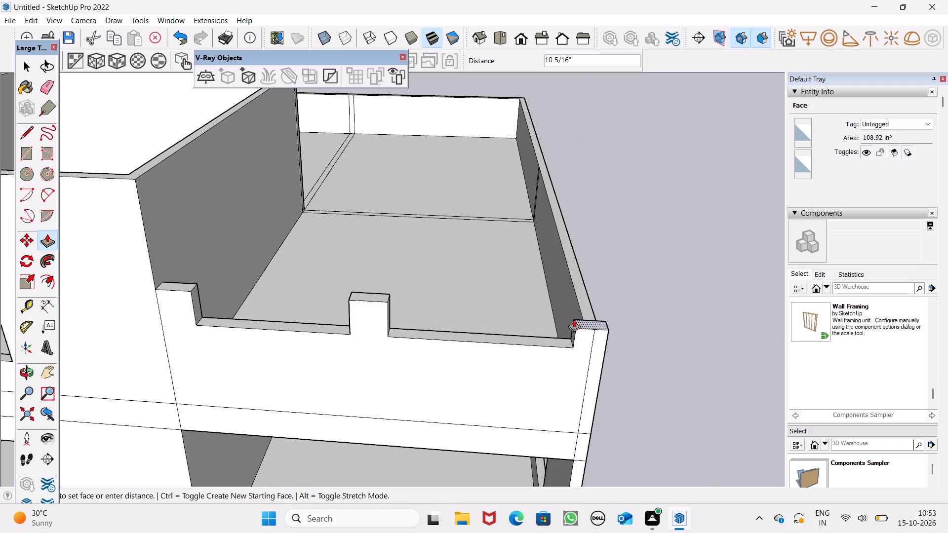
drag(574, 319, 386, 302)
Examine the front parapet's three raised posts and the surrounding roof from several angles.
scroll(551, 285, down, 2)
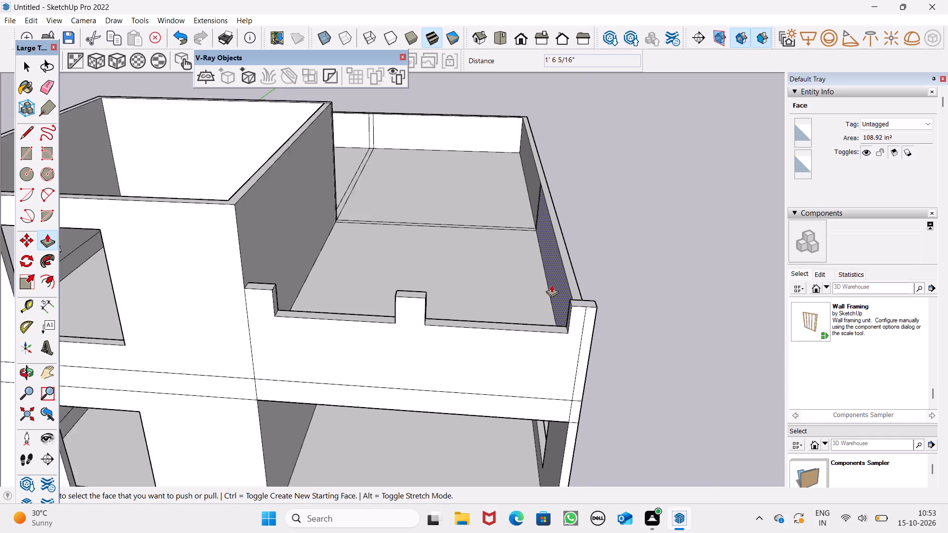
scroll(552, 285, down, 2)
scroll(564, 178, down, 2)
middle_drag(662, 304, 650, 356)
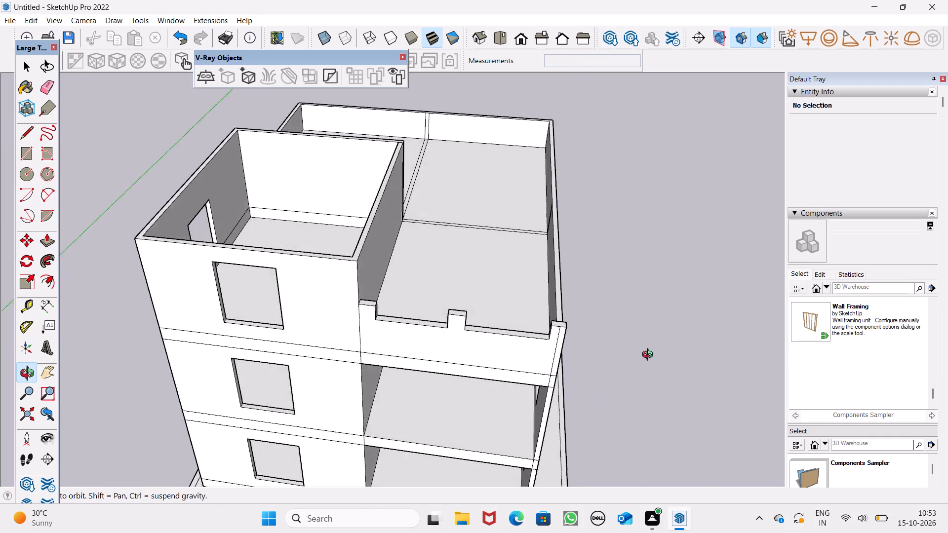
middle_drag(650, 356, 665, 372)
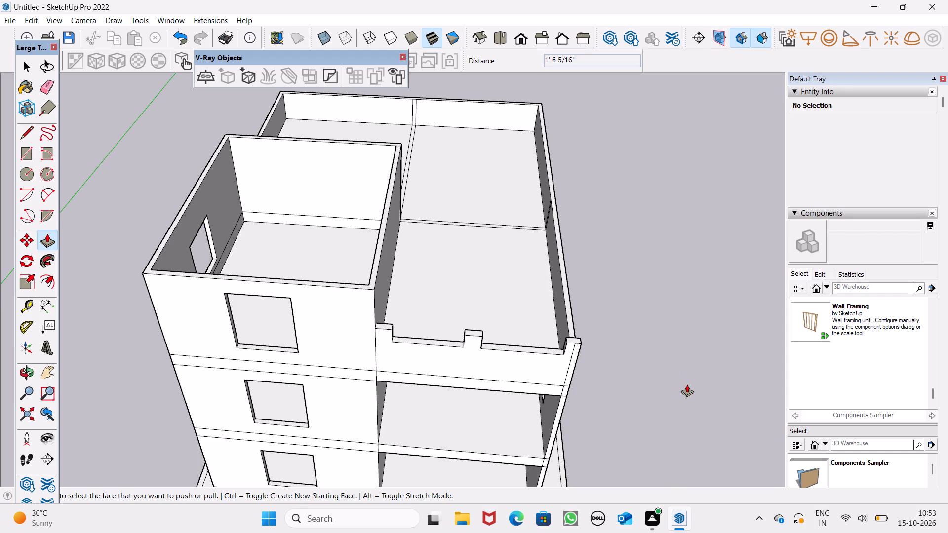
key(space)
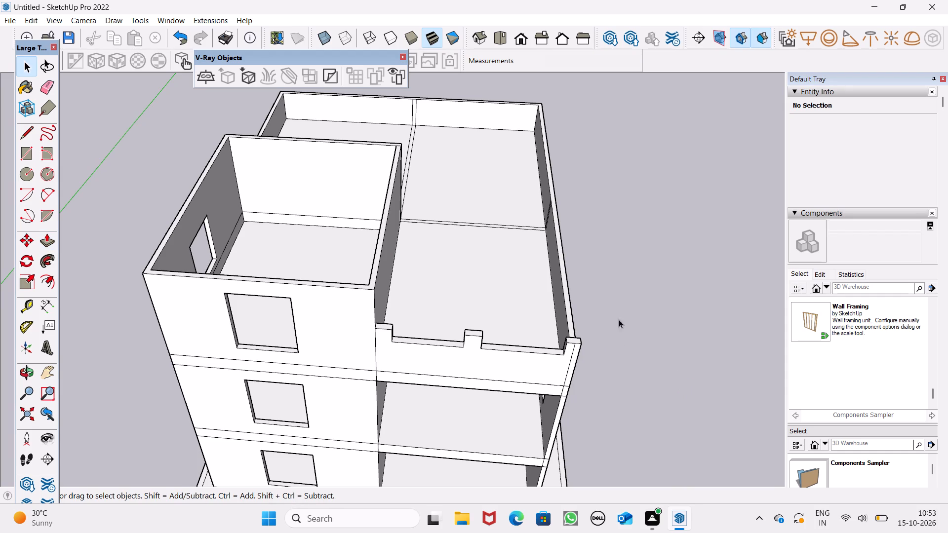
scroll(662, 284, up, 1)
middle_drag(662, 285, 546, 370)
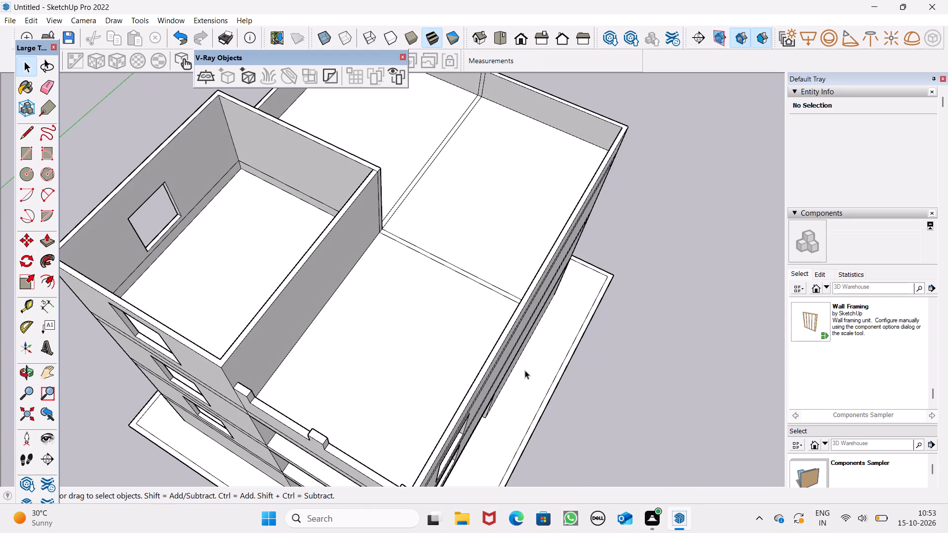
scroll(397, 302, down, 2)
scroll(334, 407, up, 6)
middle_drag(306, 422, 300, 361)
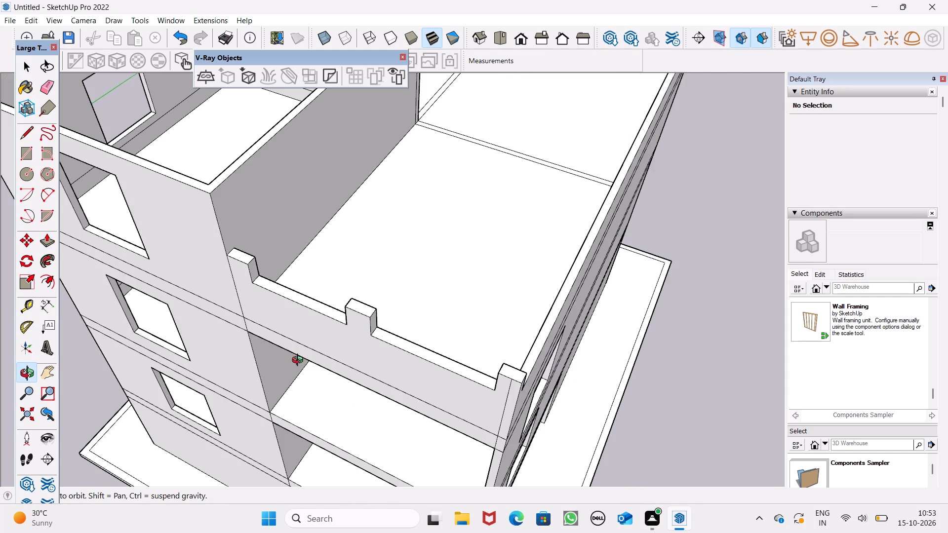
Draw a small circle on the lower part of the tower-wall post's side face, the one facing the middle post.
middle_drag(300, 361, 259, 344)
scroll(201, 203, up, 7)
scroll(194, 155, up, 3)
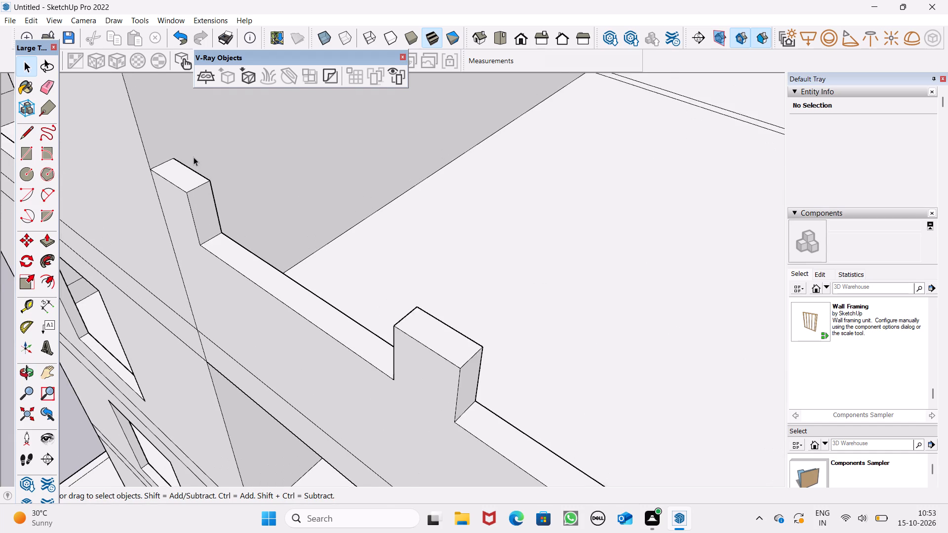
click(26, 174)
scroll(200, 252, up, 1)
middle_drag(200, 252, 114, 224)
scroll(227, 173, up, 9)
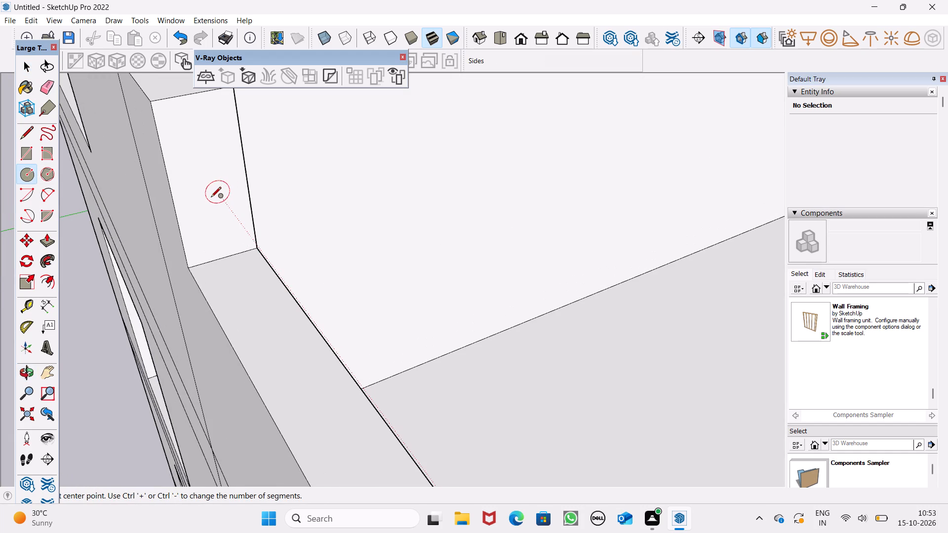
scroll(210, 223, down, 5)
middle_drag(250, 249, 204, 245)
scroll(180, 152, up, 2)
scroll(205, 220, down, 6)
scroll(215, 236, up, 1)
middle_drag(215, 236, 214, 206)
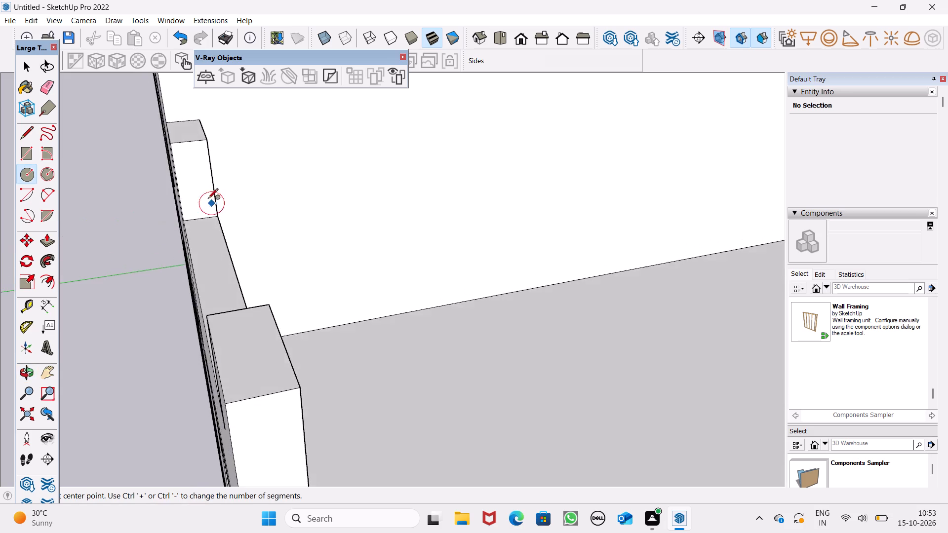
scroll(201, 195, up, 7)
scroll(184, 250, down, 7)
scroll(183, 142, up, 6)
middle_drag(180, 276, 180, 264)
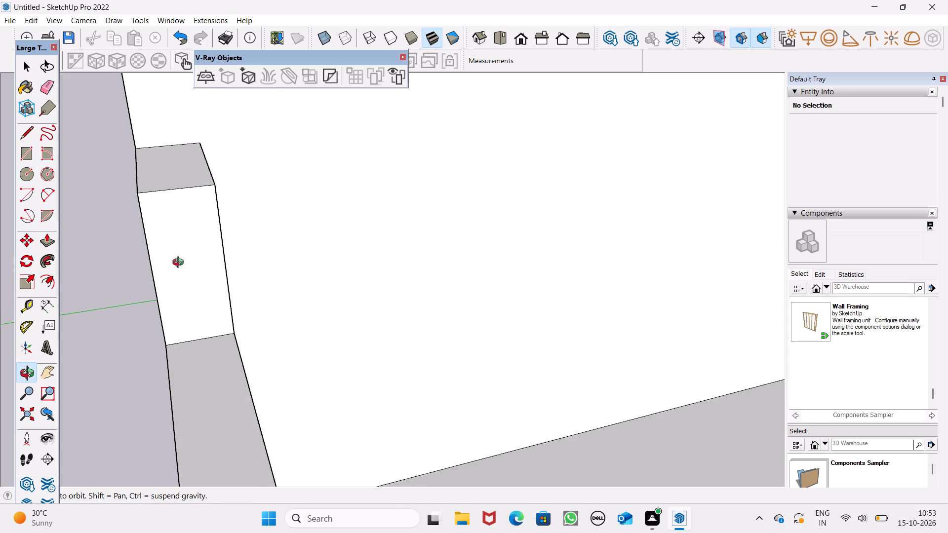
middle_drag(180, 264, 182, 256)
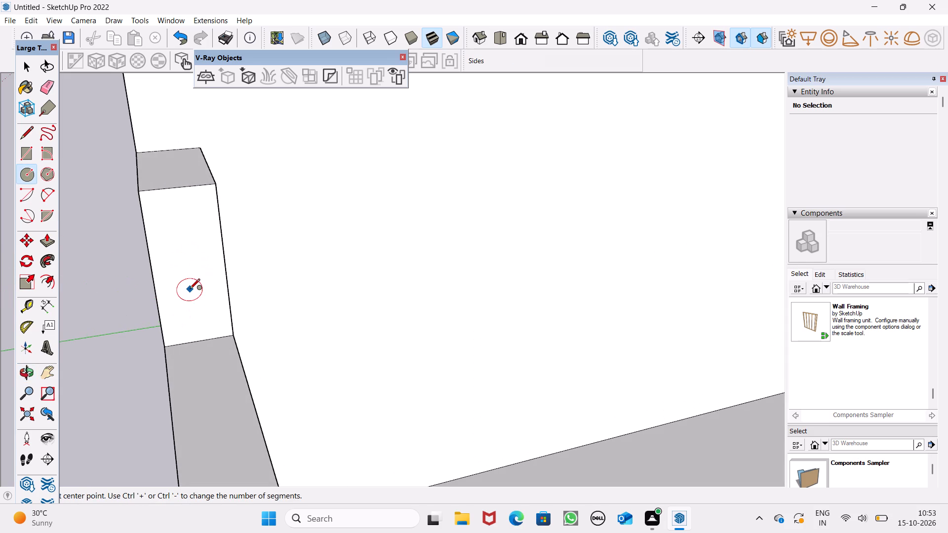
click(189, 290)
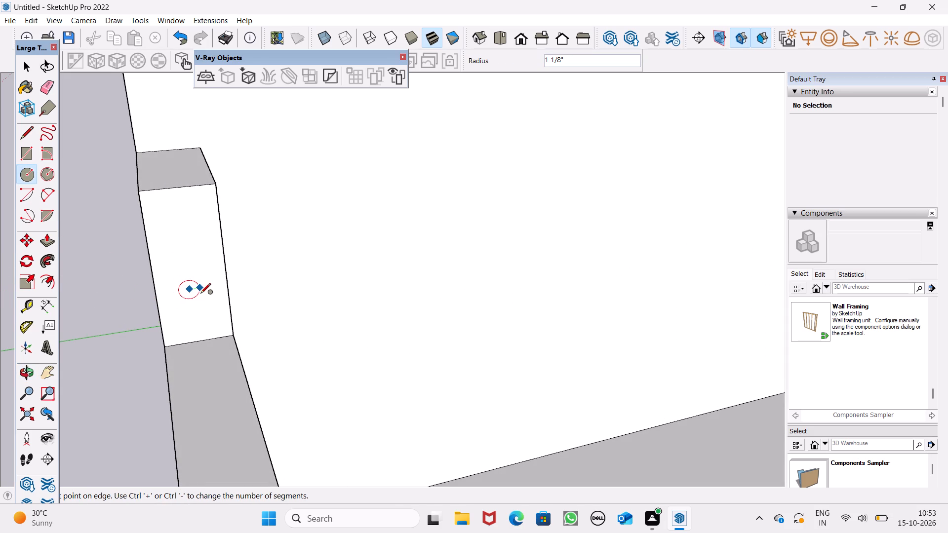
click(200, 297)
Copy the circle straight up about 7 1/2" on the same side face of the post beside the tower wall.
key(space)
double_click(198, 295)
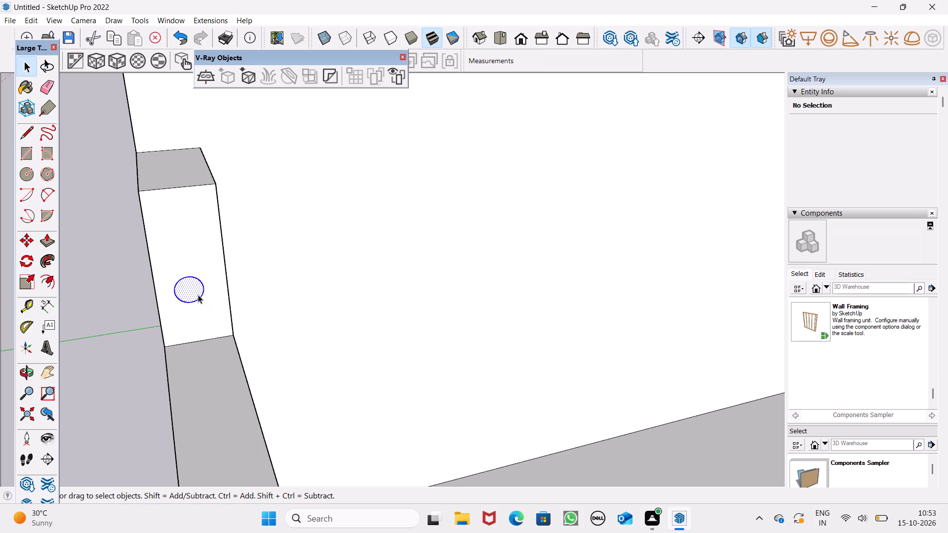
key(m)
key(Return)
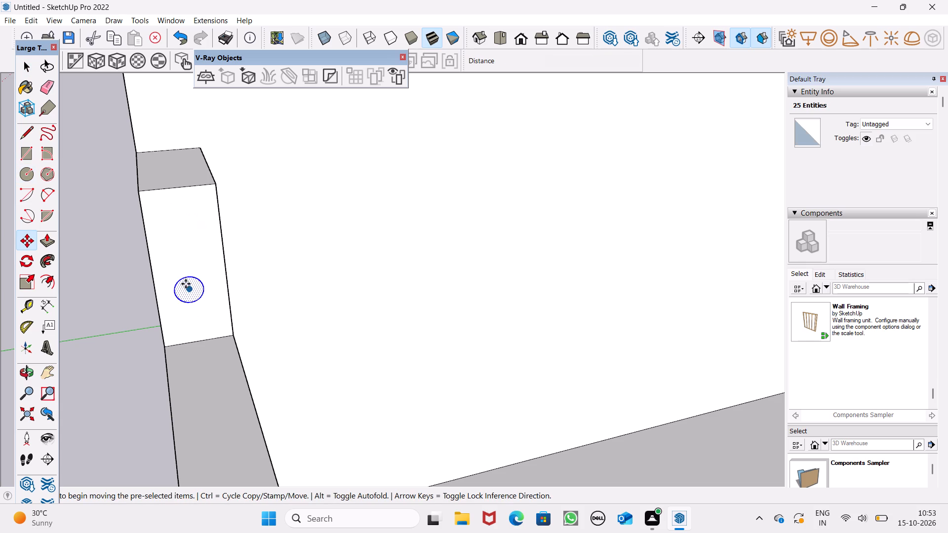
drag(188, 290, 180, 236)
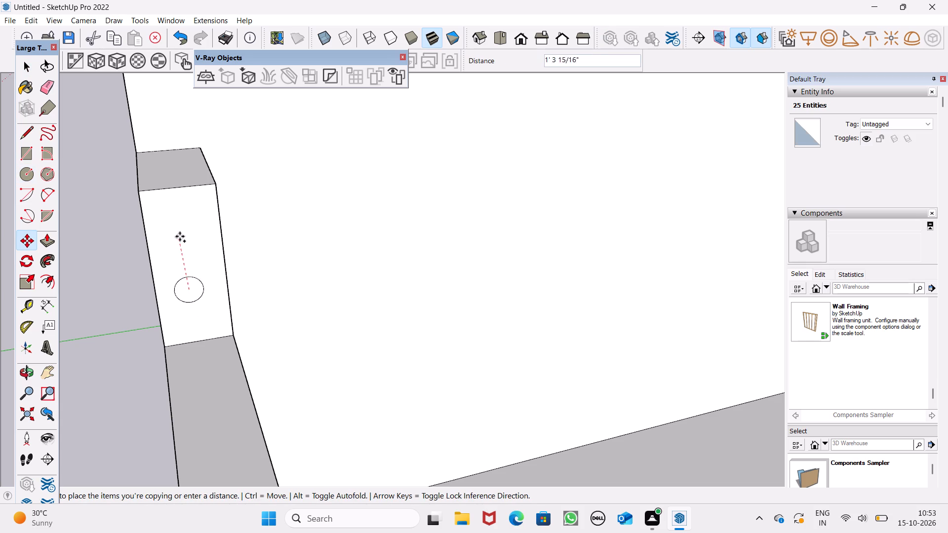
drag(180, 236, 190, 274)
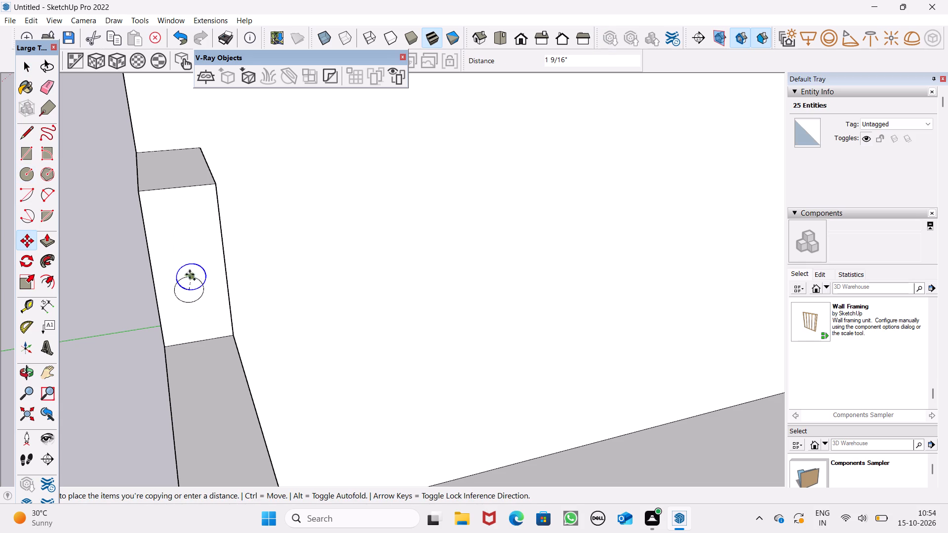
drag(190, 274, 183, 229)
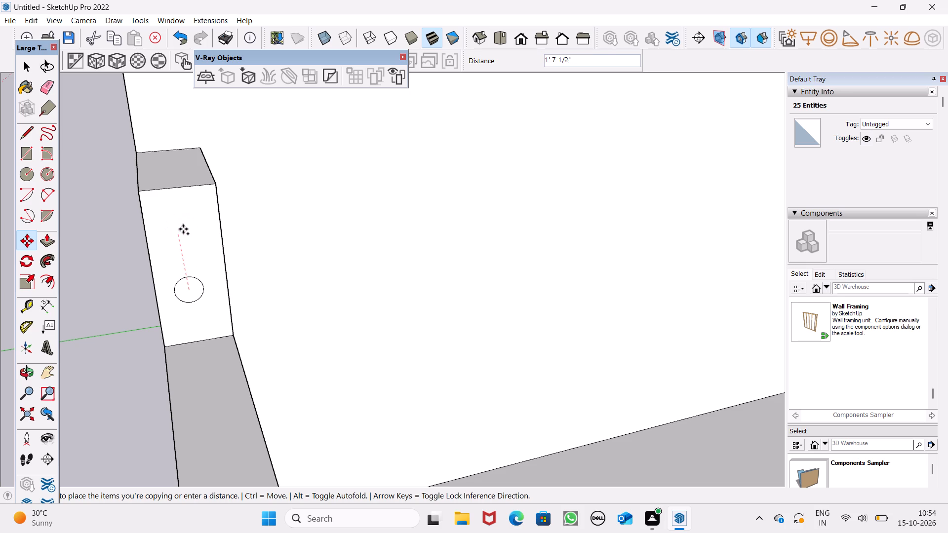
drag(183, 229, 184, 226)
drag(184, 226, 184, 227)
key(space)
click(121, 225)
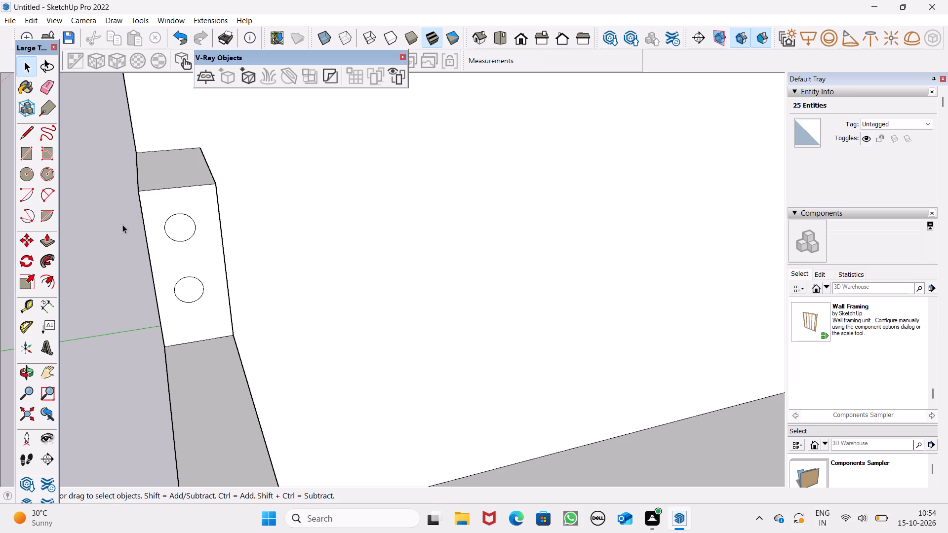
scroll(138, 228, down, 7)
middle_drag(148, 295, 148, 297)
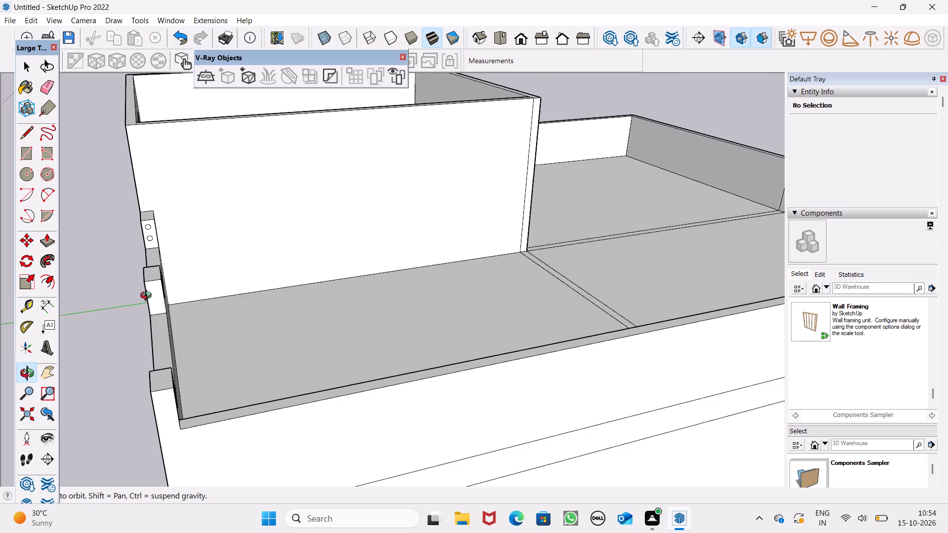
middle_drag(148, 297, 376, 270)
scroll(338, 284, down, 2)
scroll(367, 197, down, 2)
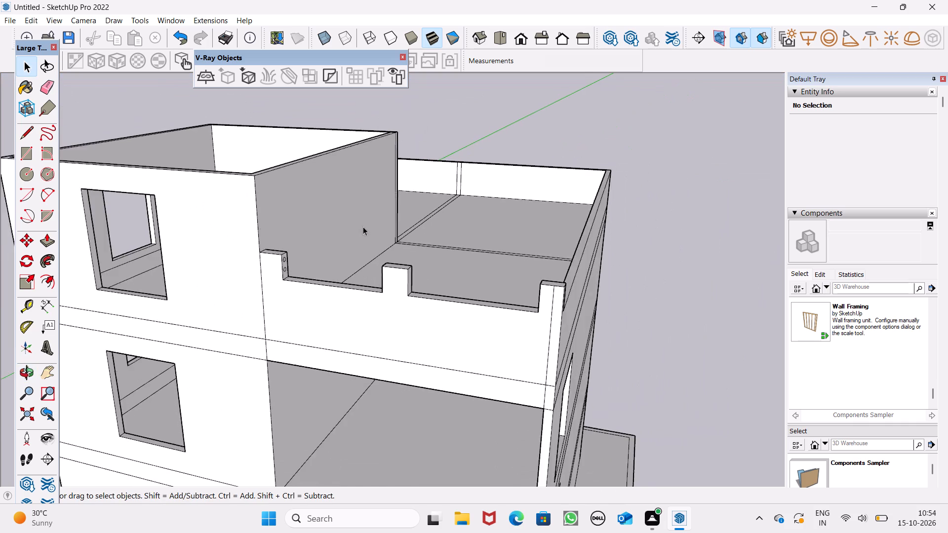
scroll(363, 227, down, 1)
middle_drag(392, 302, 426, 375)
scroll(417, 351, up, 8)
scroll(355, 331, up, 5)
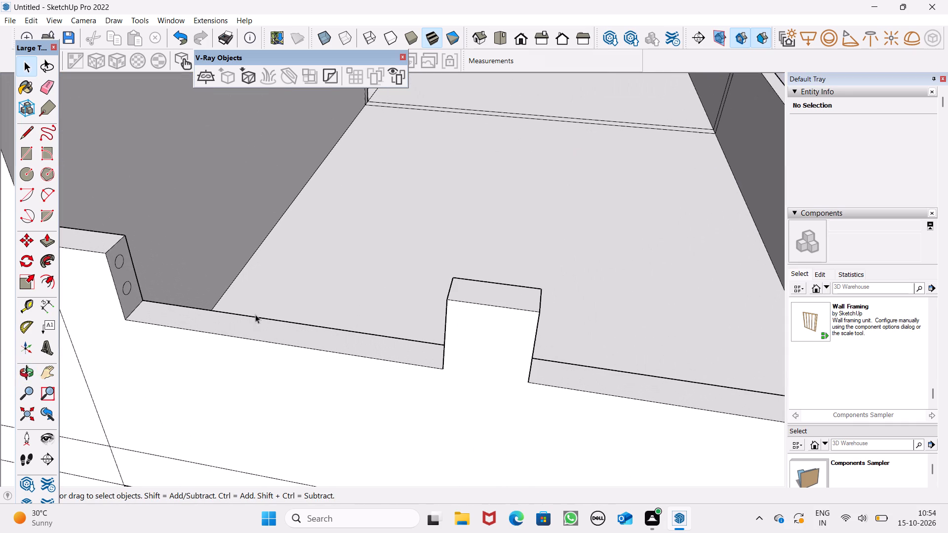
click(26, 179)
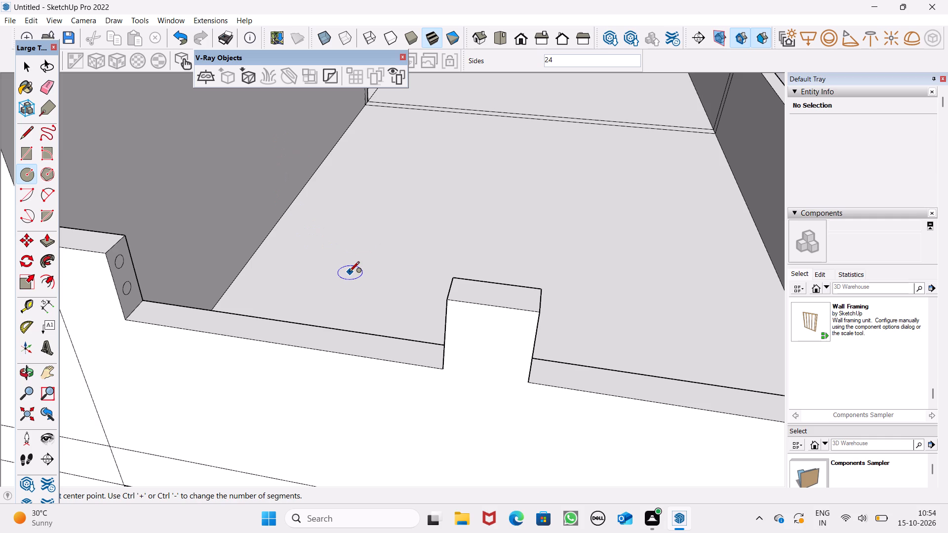
Undo the circle copy, the circle and the raising of the parapet's outer corner post.
key(ctrl+z)
key(ctrl+z)
key(ctrl+z)
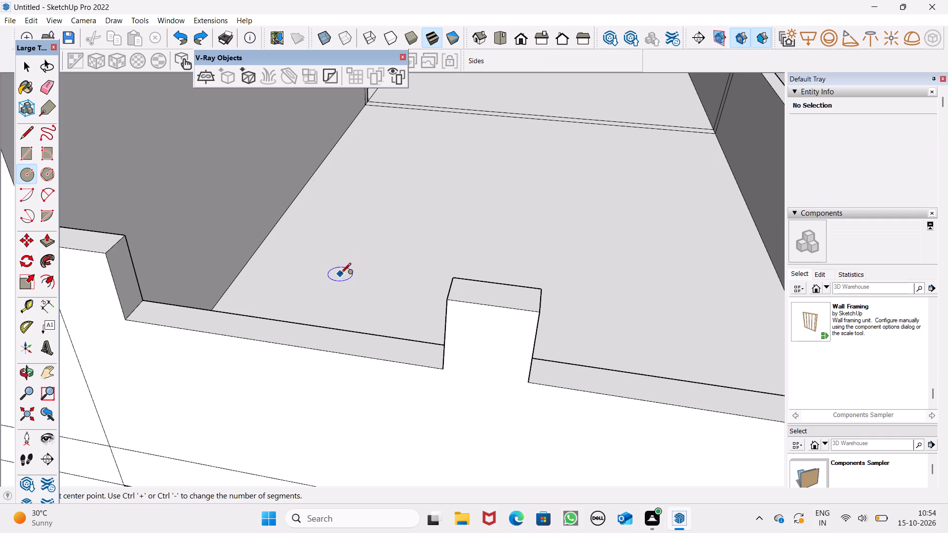
key(space)
key(space)
Start the Rectangle tool to draw on the side faces of the front parapet's raised posts.
scroll(349, 275, down, 5)
middle_drag(344, 304, 158, 329)
scroll(260, 337, up, 1)
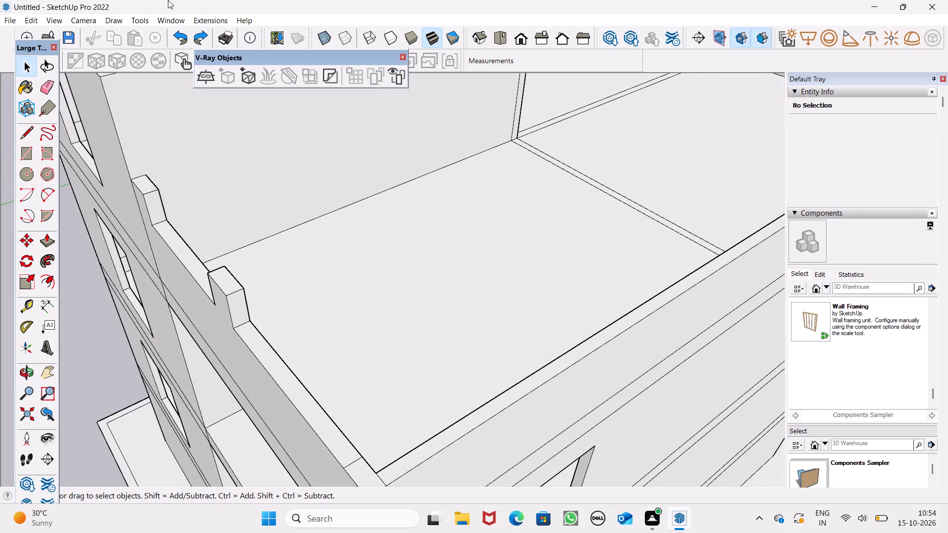
click(29, 153)
middle_drag(127, 259, 67, 243)
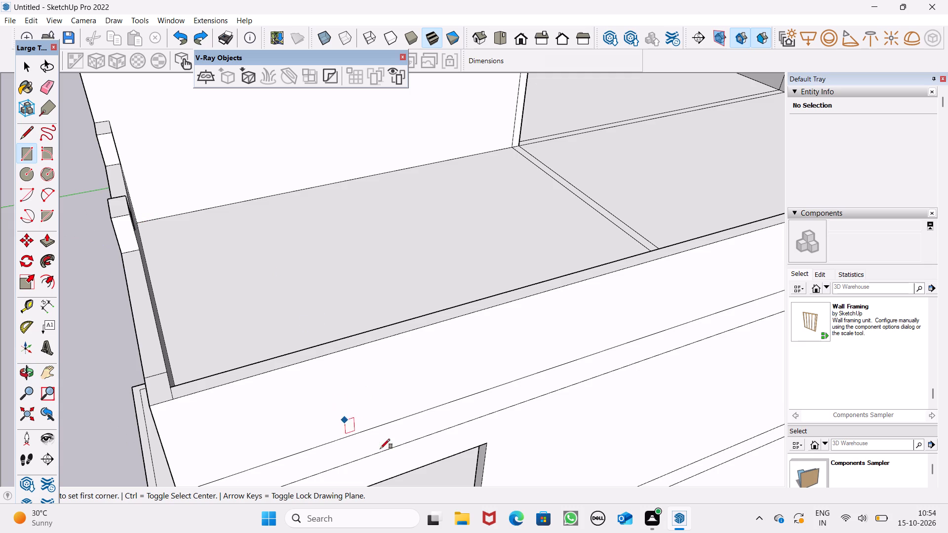
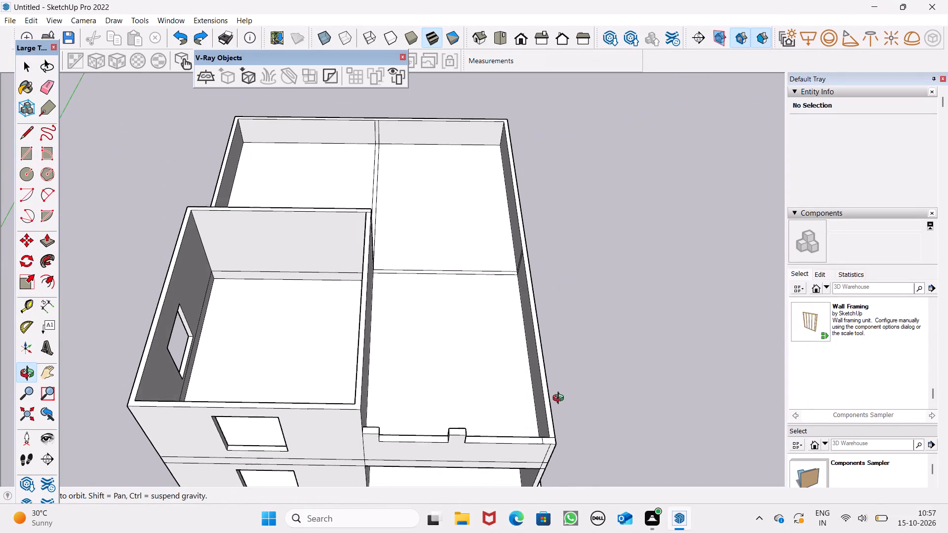
Raise the outer corner of the front parapet about 1' 6" with Push/Pull, level with the other two posts.
scroll(560, 532, up, 8)
scroll(576, 368, down, 5)
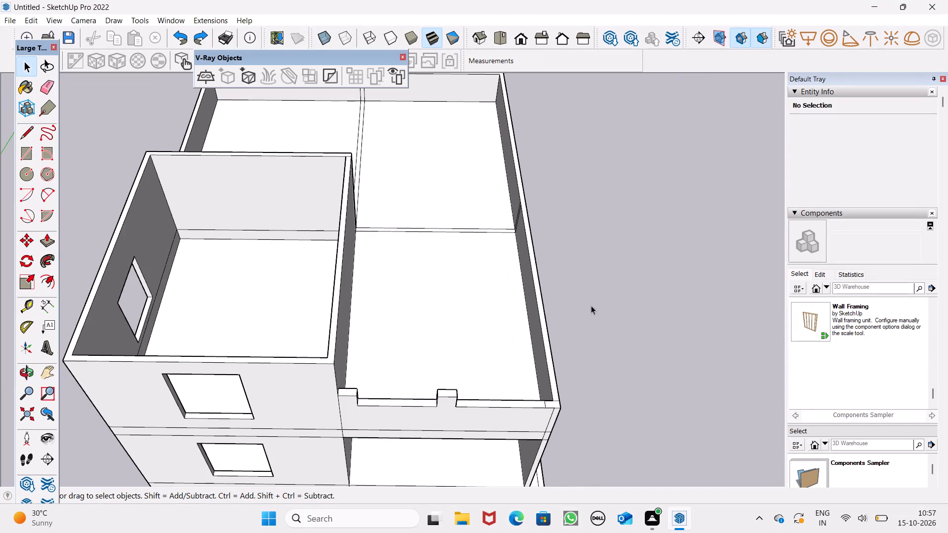
click(53, 237)
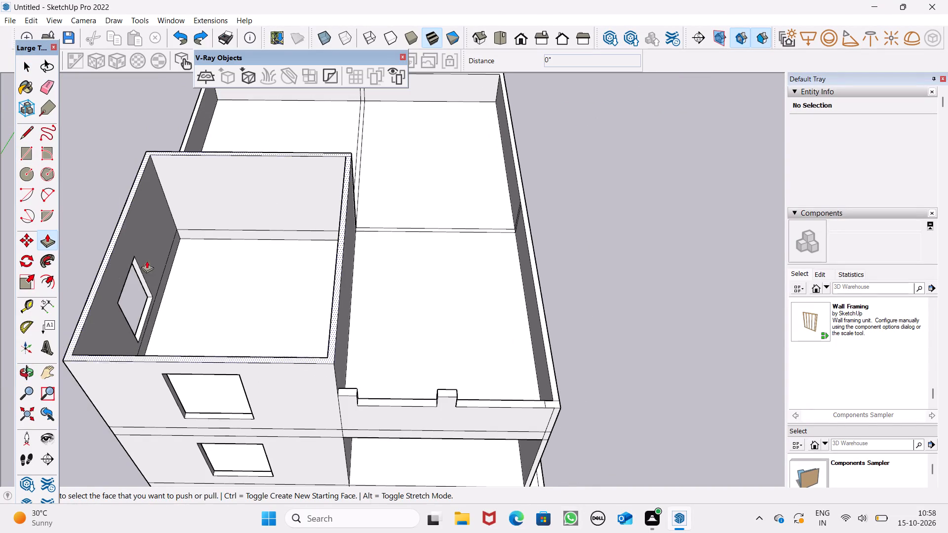
scroll(566, 413, up, 6)
scroll(506, 386, up, 5)
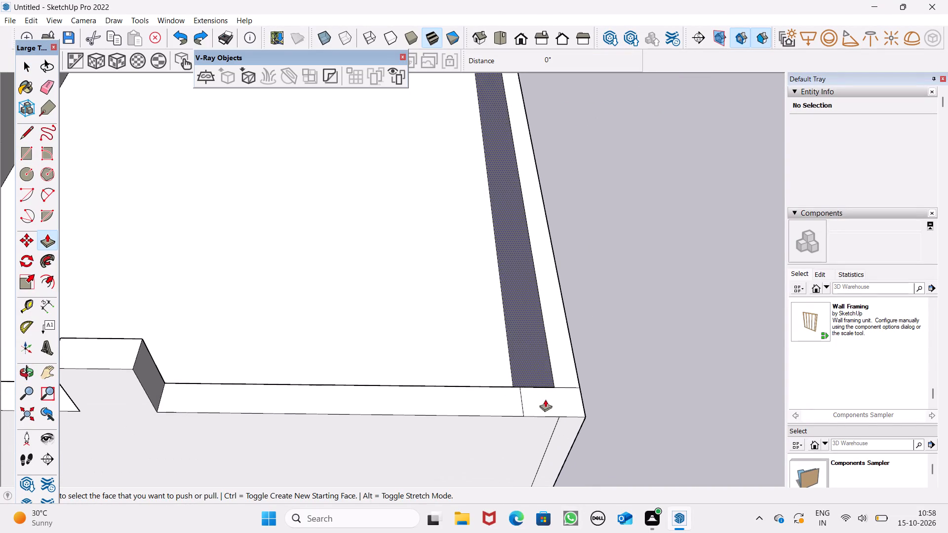
drag(543, 401, 209, 364)
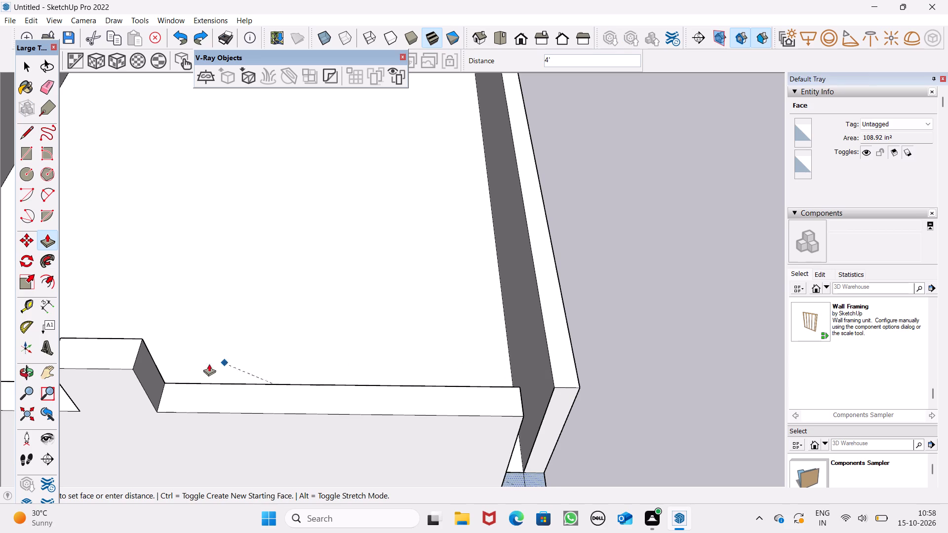
drag(209, 364, 121, 357)
scroll(488, 329, down, 1)
scroll(489, 329, up, 1)
scroll(494, 330, down, 5)
scroll(633, 339, down, 3)
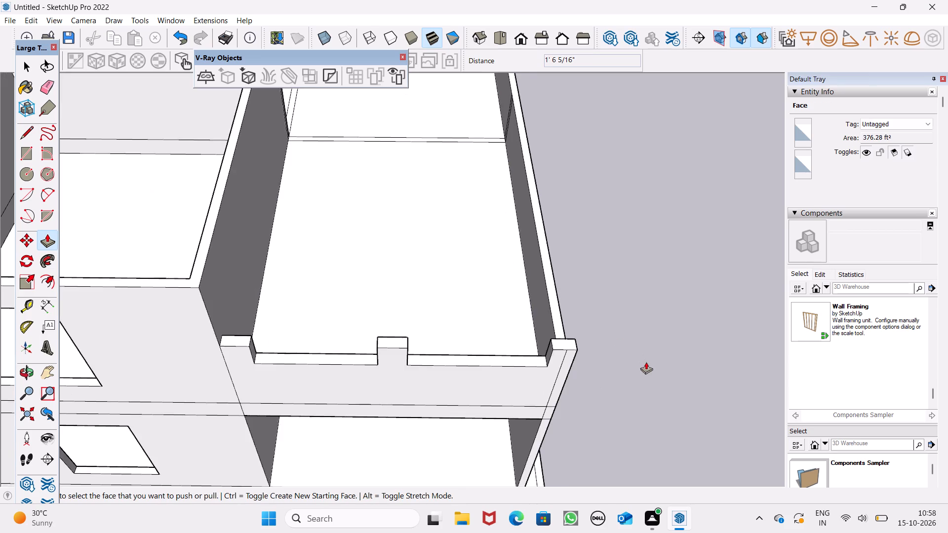
key(space)
Draw a square about 2 15/16" wide on the lower part of the tower-wall post's side face, facing the middle post.
middle_drag(647, 363, 638, 247)
scroll(635, 230, up, 1)
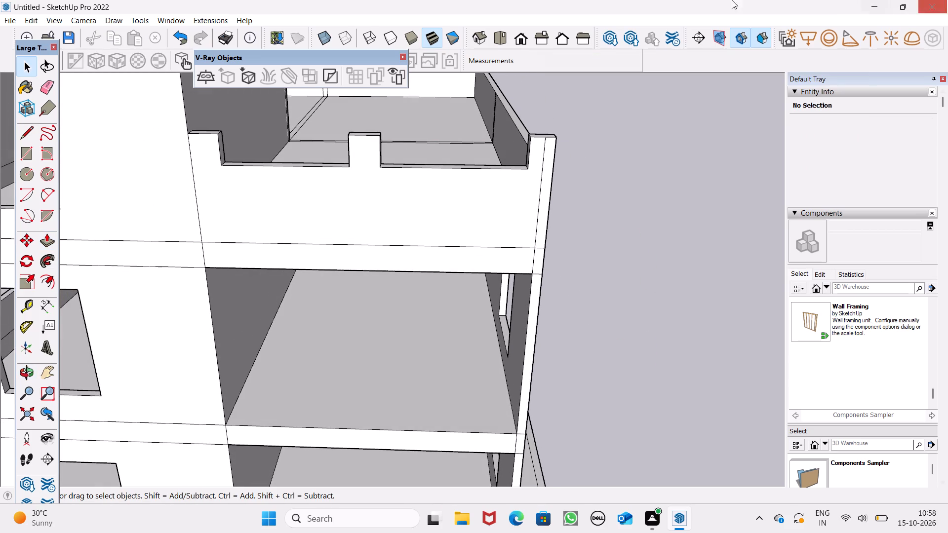
scroll(373, 139, up, 4)
scroll(376, 164, down, 3)
middle_drag(376, 201, 245, 282)
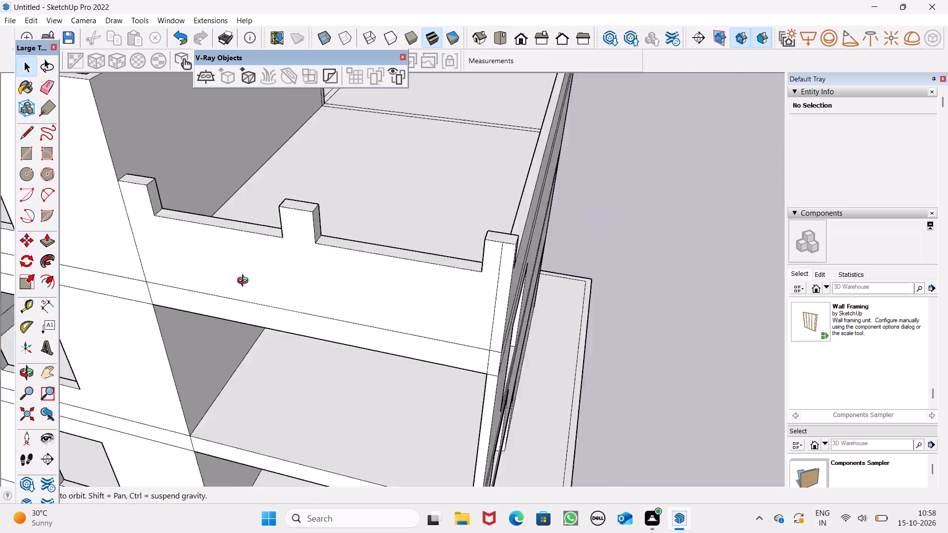
middle_drag(245, 282, 183, 265)
scroll(135, 125, up, 7)
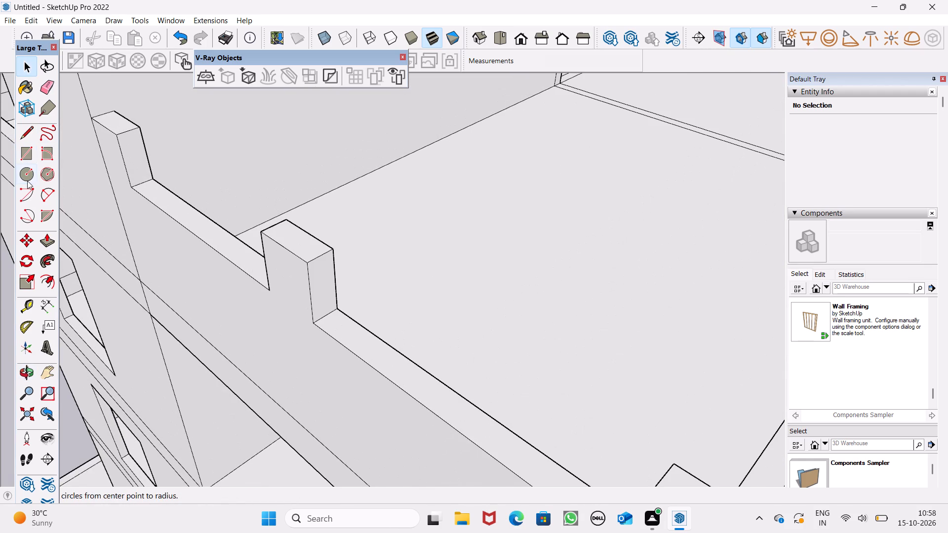
click(27, 181)
scroll(143, 162, up, 6)
scroll(210, 199, down, 6)
middle_drag(206, 247, 70, 258)
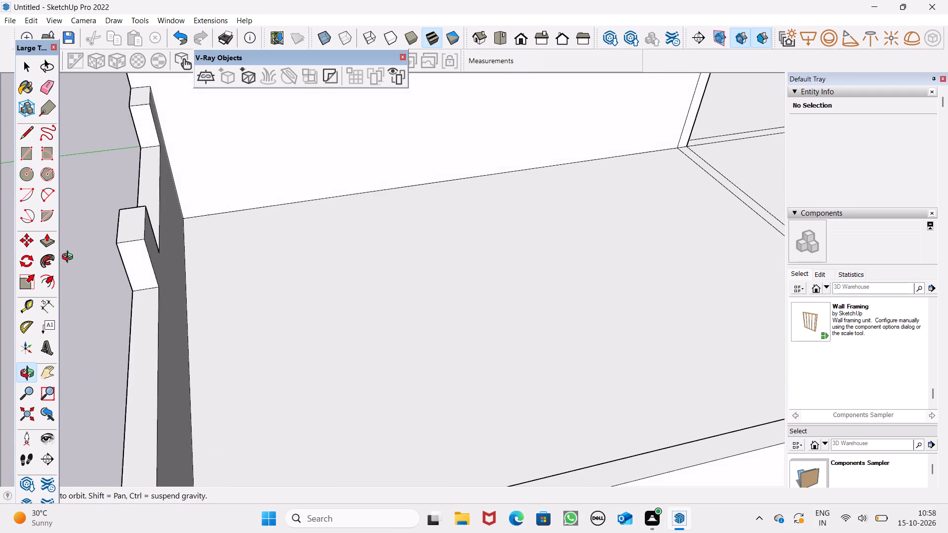
middle_drag(70, 258, 103, 244)
scroll(127, 103, up, 13)
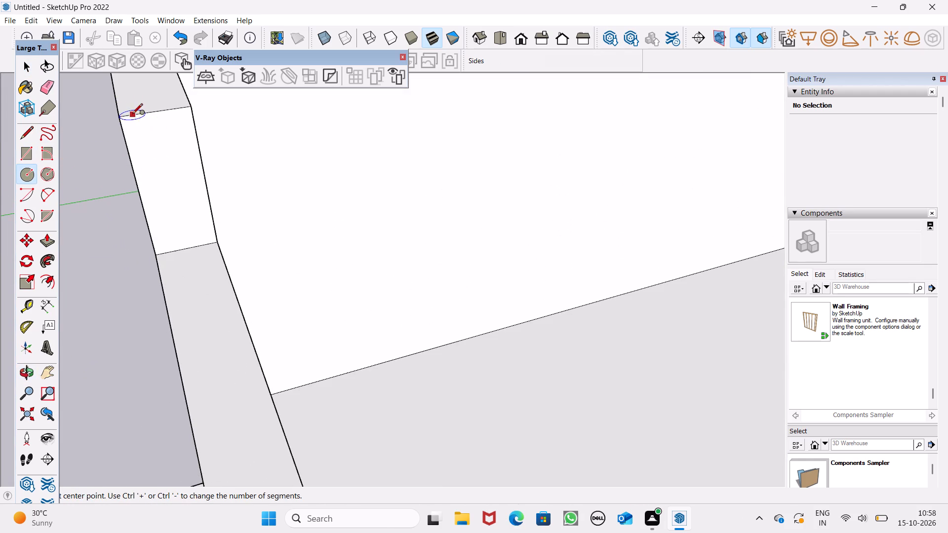
scroll(180, 204, up, 1)
scroll(180, 203, down, 4)
middle_drag(186, 243, 168, 208)
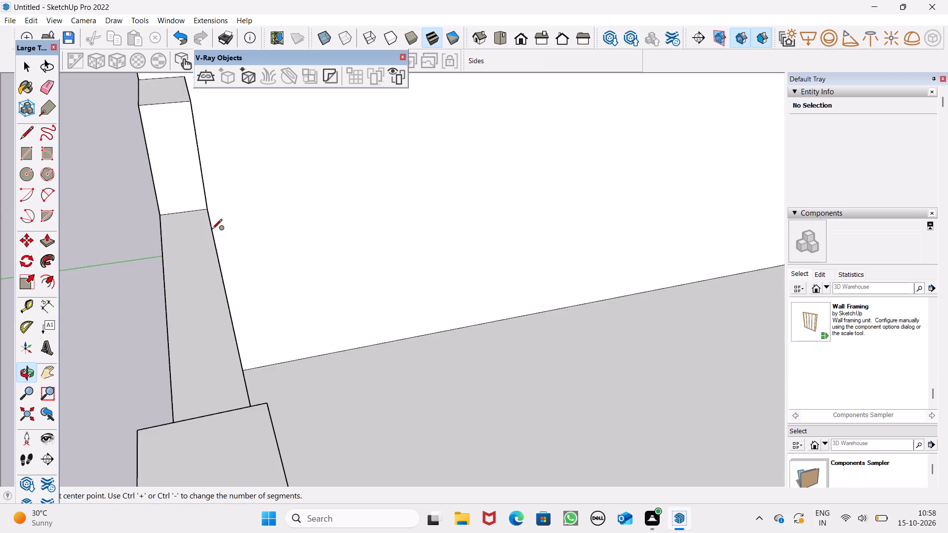
scroll(211, 240, down, 1)
scroll(256, 224, down, 4)
middle_drag(334, 315, 315, 341)
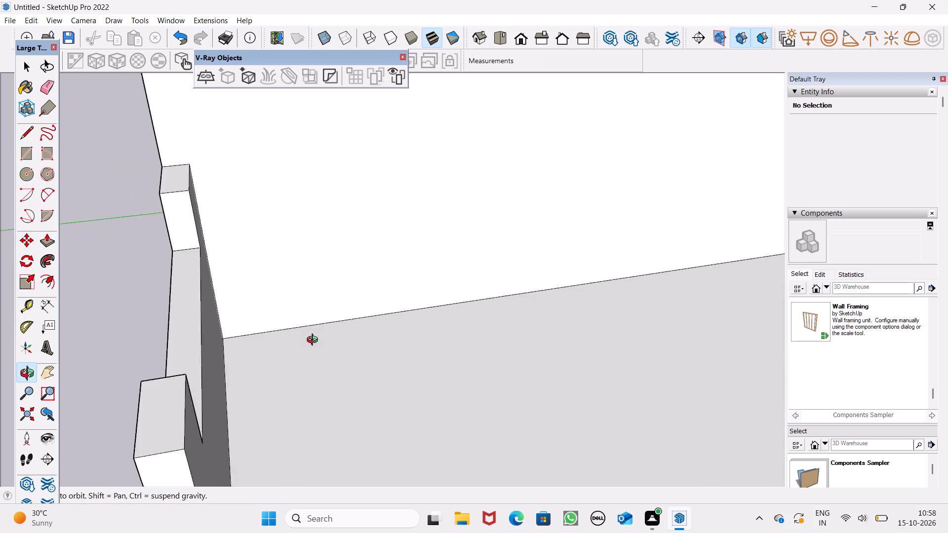
middle_drag(315, 341, 310, 339)
scroll(152, 216, up, 5)
scroll(304, 288, up, 1)
scroll(304, 288, down, 4)
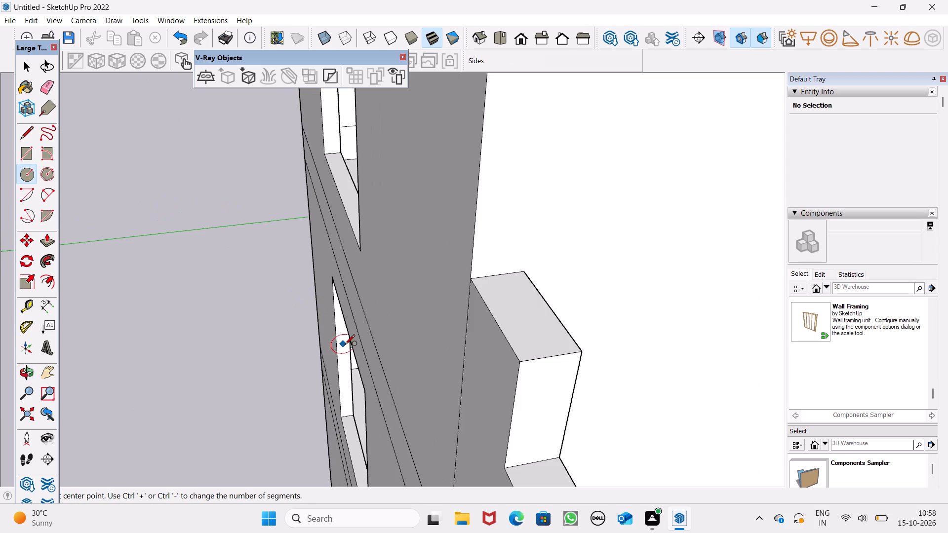
middle_drag(345, 345, 315, 327)
scroll(385, 285, down, 2)
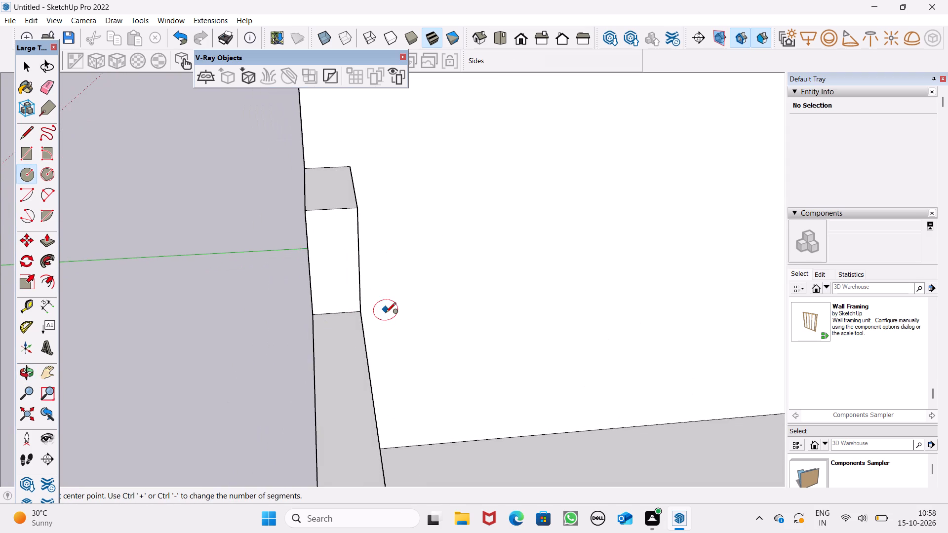
middle_drag(386, 309, 376, 272)
scroll(328, 219, up, 1)
scroll(366, 266, down, 2)
middle_drag(359, 242, 353, 230)
scroll(318, 232, up, 6)
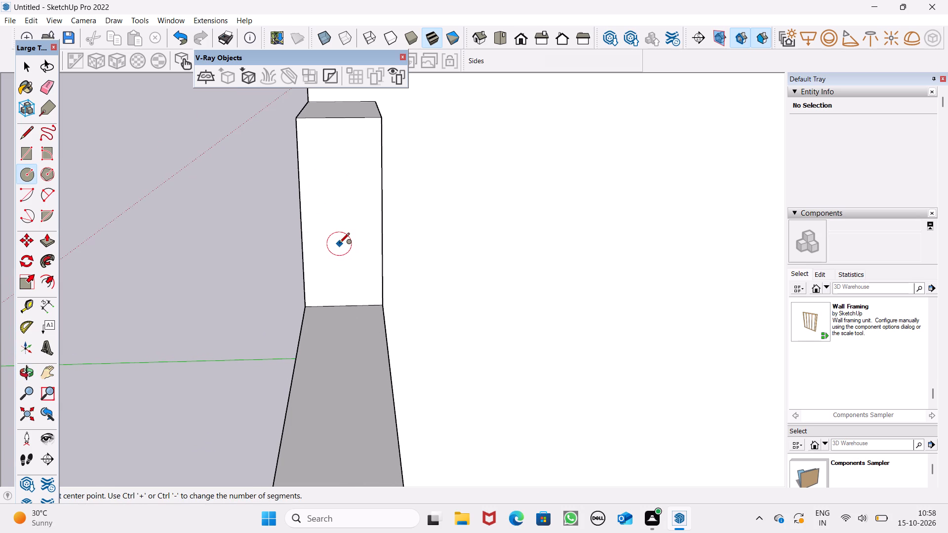
click(29, 160)
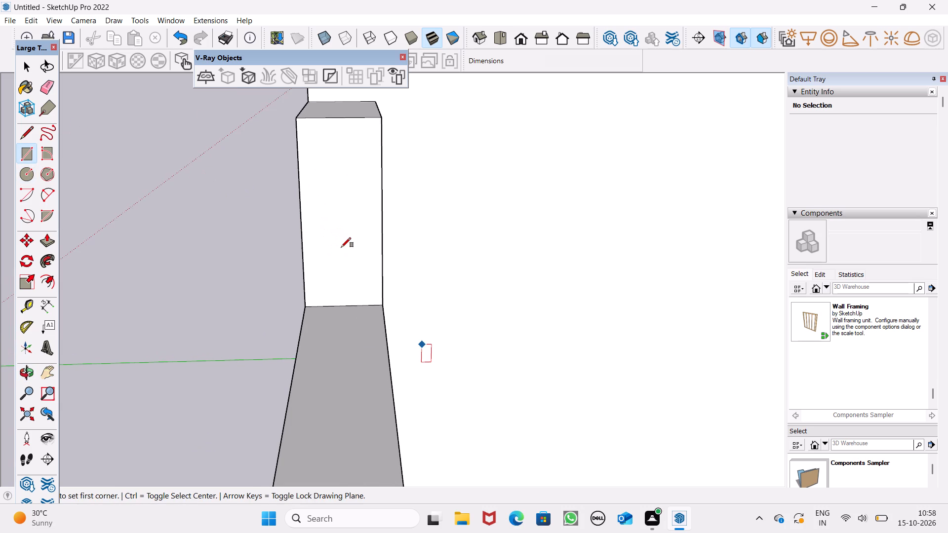
scroll(341, 247, up, 2)
scroll(314, 243, down, 1)
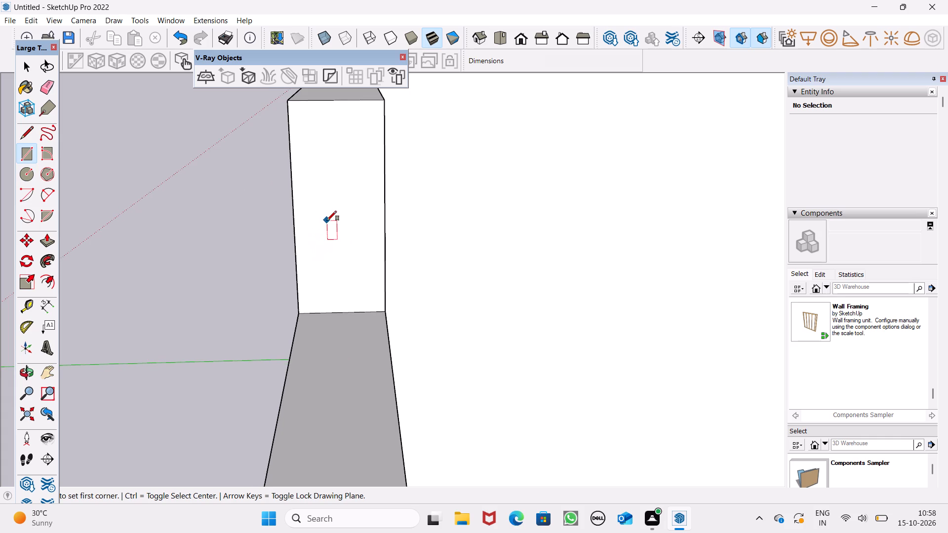
click(321, 241)
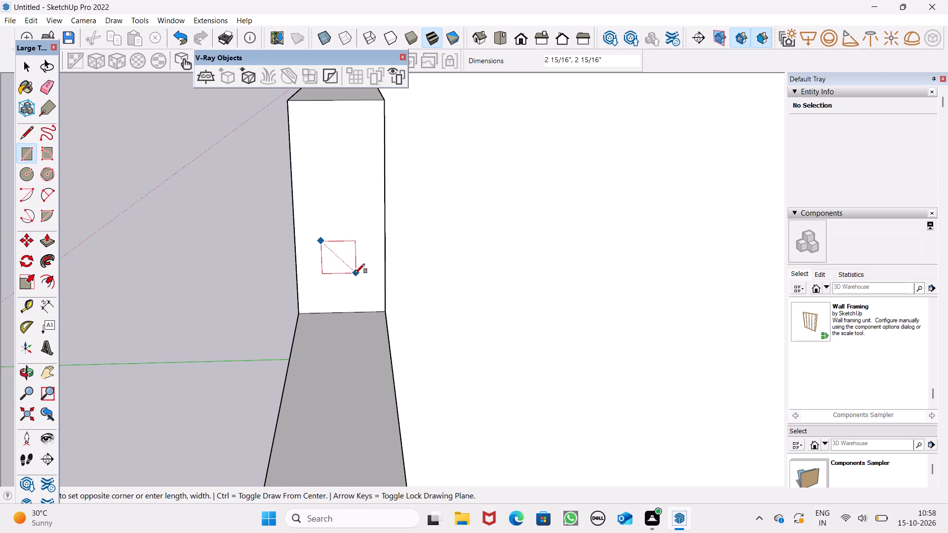
click(355, 273)
key(space)
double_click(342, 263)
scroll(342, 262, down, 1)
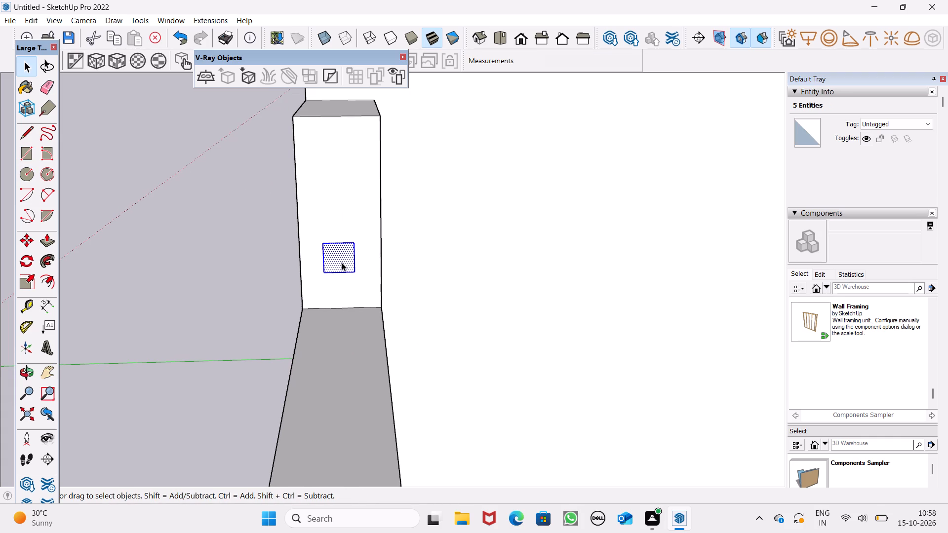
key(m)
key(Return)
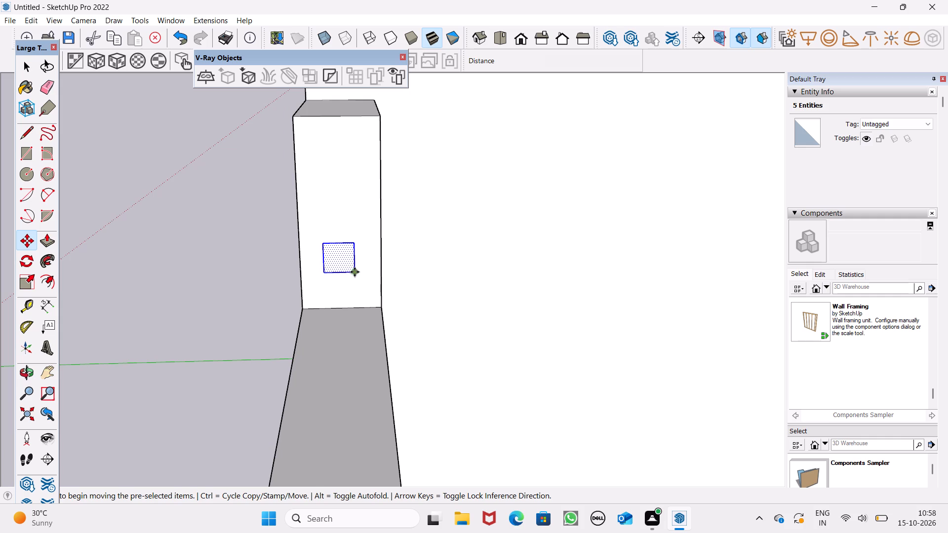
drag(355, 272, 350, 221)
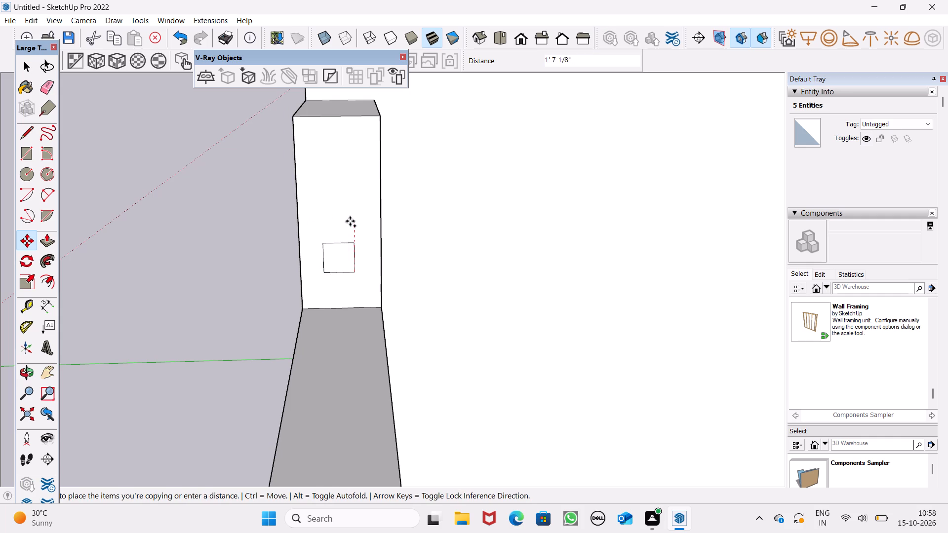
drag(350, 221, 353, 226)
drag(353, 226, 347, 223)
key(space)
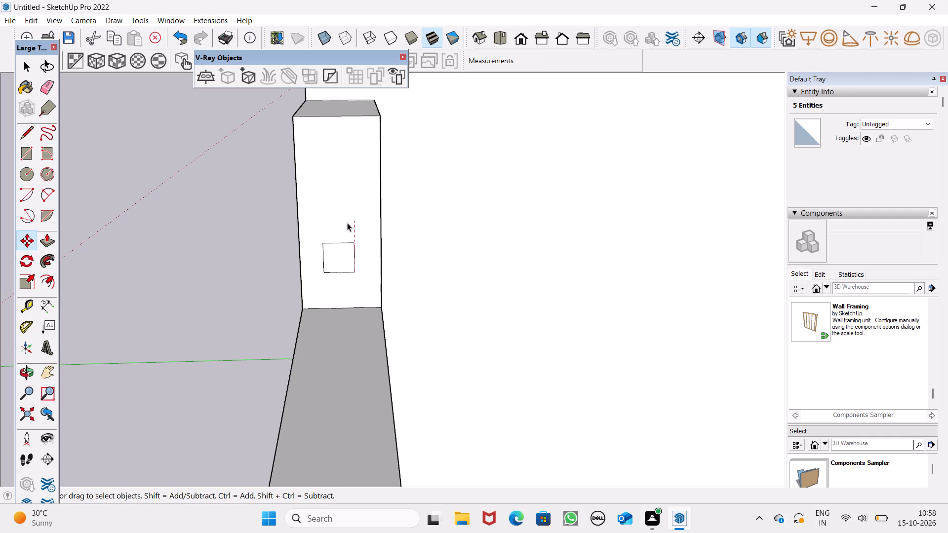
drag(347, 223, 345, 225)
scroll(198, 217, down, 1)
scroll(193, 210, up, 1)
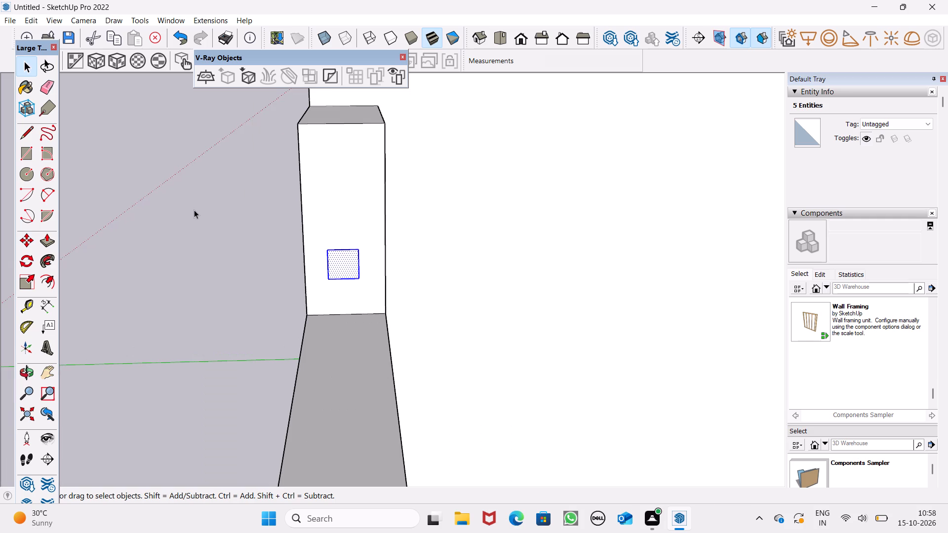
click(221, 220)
Copy the square, face and edges together, straight up about 4 13/16" on the same side face of the tower-wall post.
scroll(229, 225, down, 1)
scroll(299, 227, down, 1)
scroll(299, 227, up, 1)
scroll(299, 227, down, 1)
scroll(299, 227, up, 1)
double_click(286, 245)
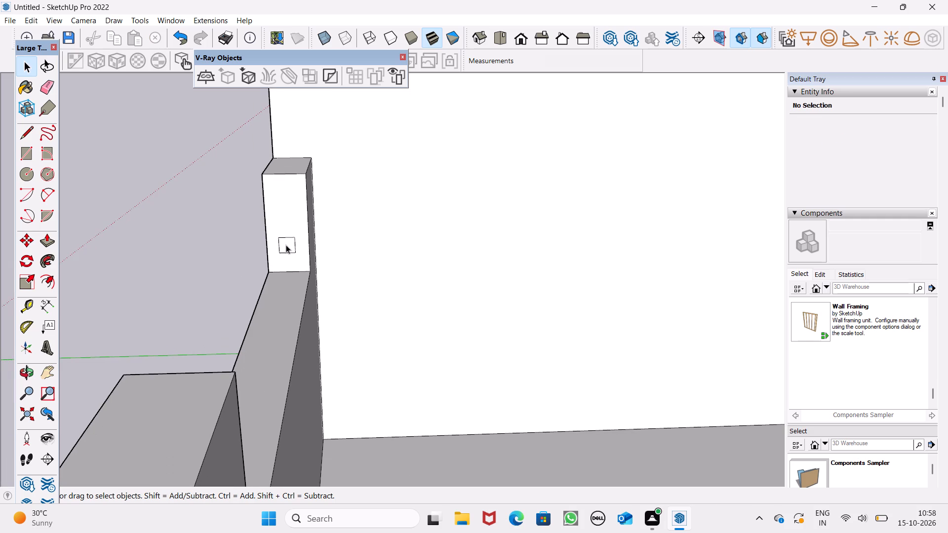
scroll(284, 234, up, 6)
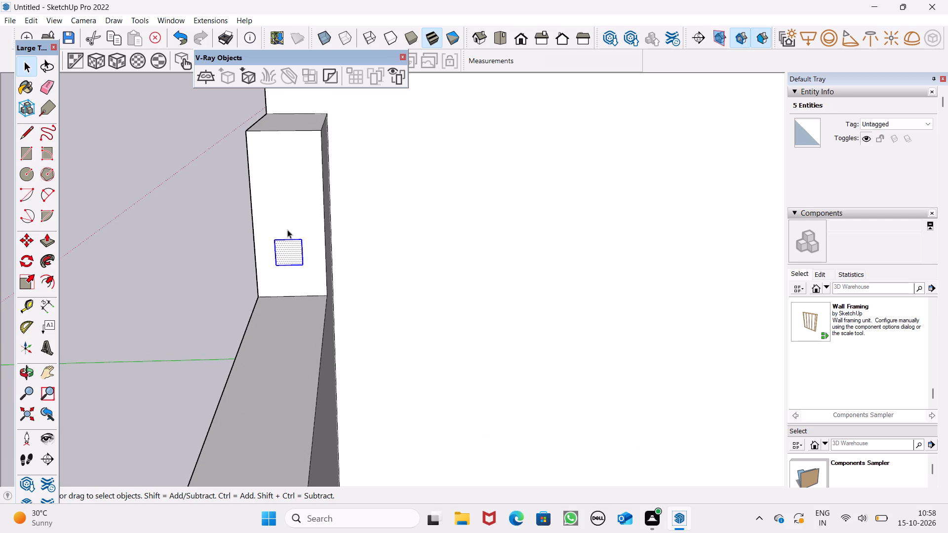
key(m)
key(Return)
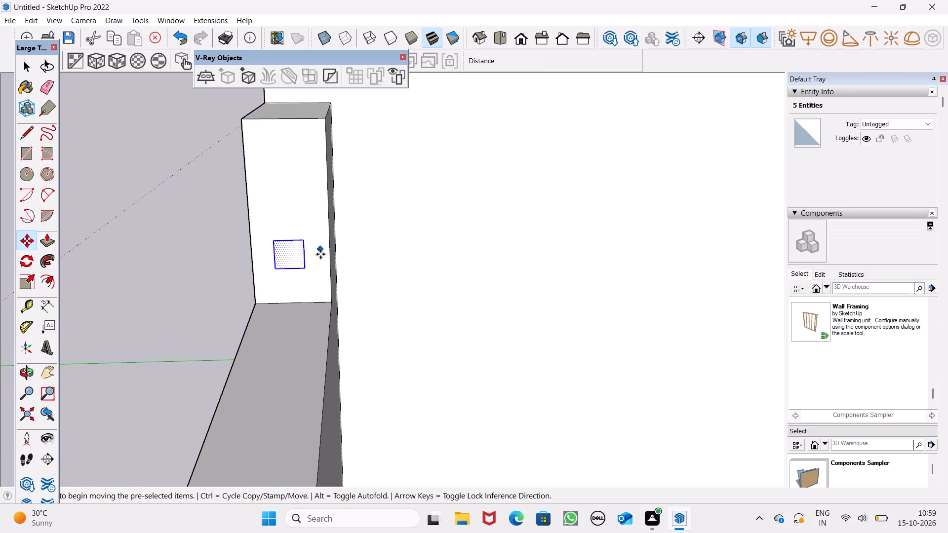
drag(305, 270, 306, 261)
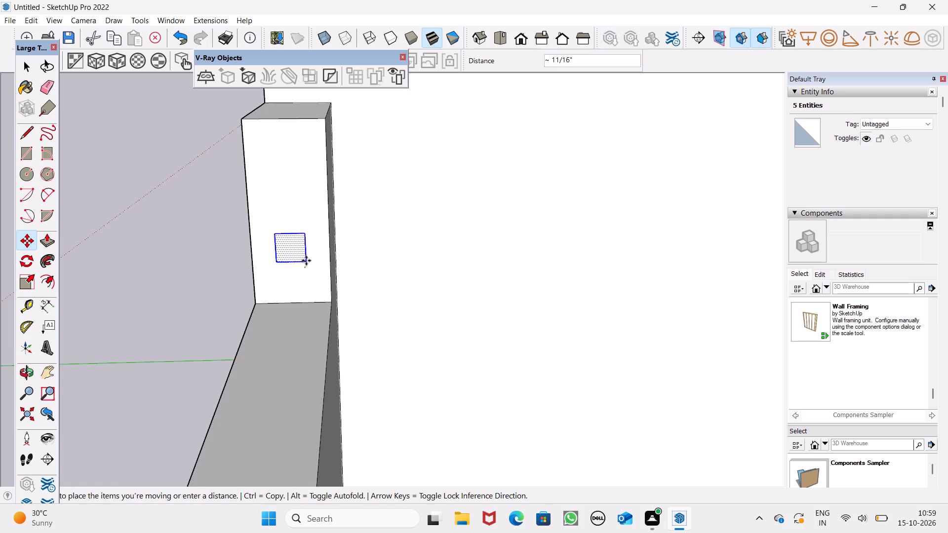
drag(306, 261, 306, 217)
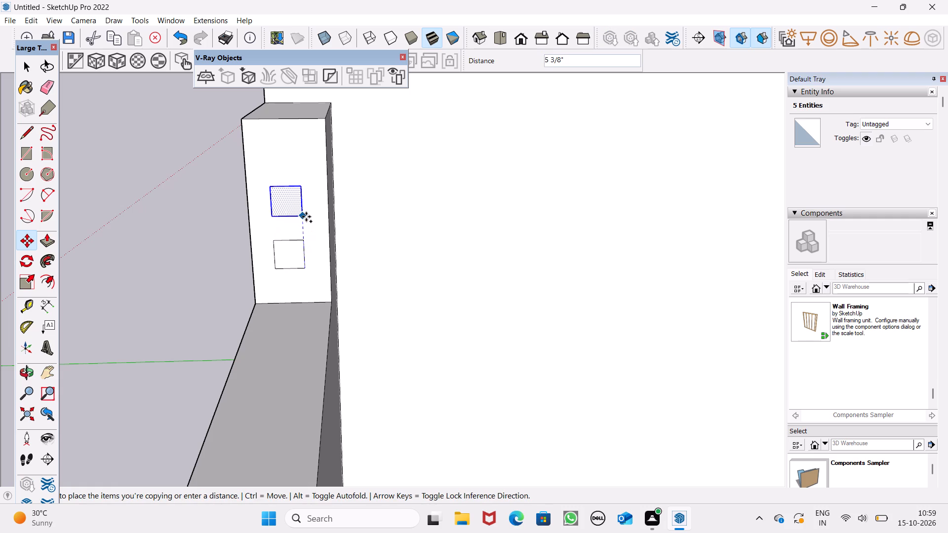
drag(306, 217, 306, 222)
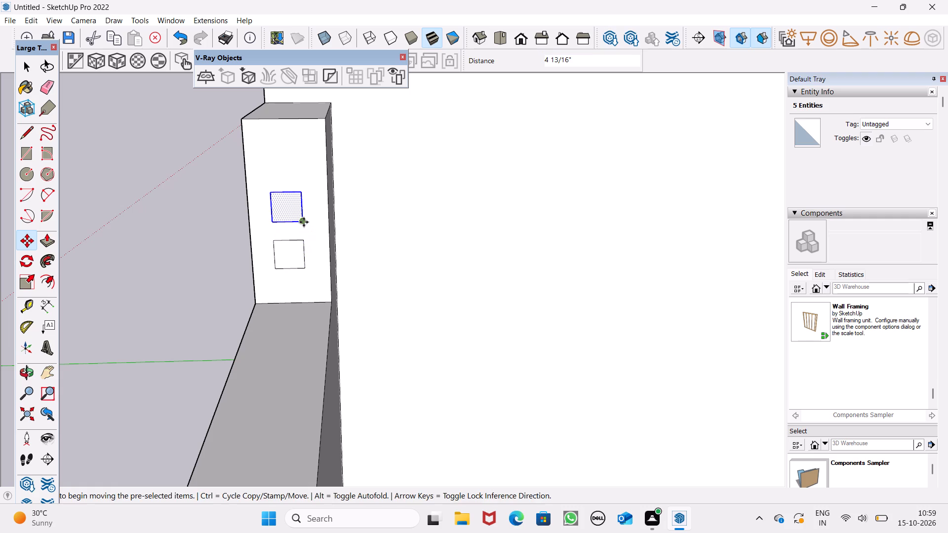
Copy the upper square straight up again to place a third, similarly spaced square near the post's top.
drag(304, 222, 305, 171)
key(space)
click(219, 184)
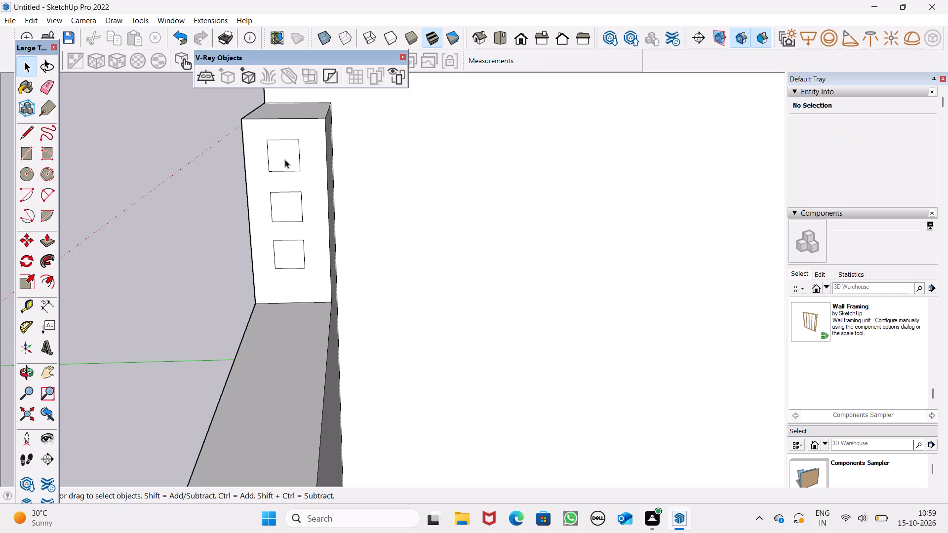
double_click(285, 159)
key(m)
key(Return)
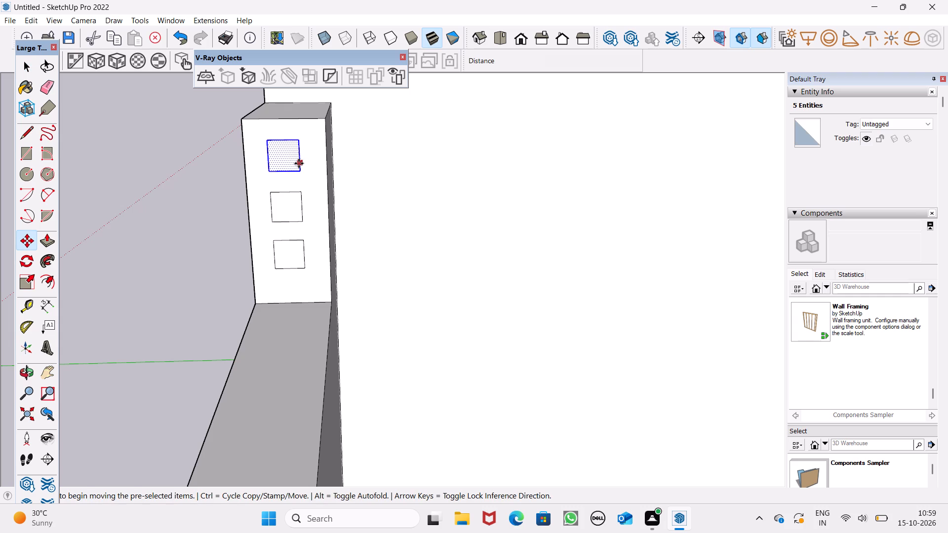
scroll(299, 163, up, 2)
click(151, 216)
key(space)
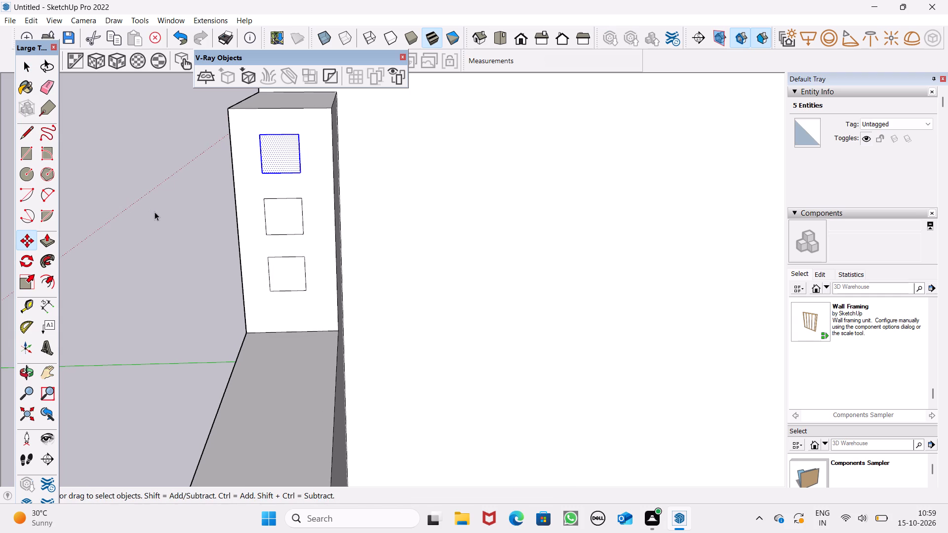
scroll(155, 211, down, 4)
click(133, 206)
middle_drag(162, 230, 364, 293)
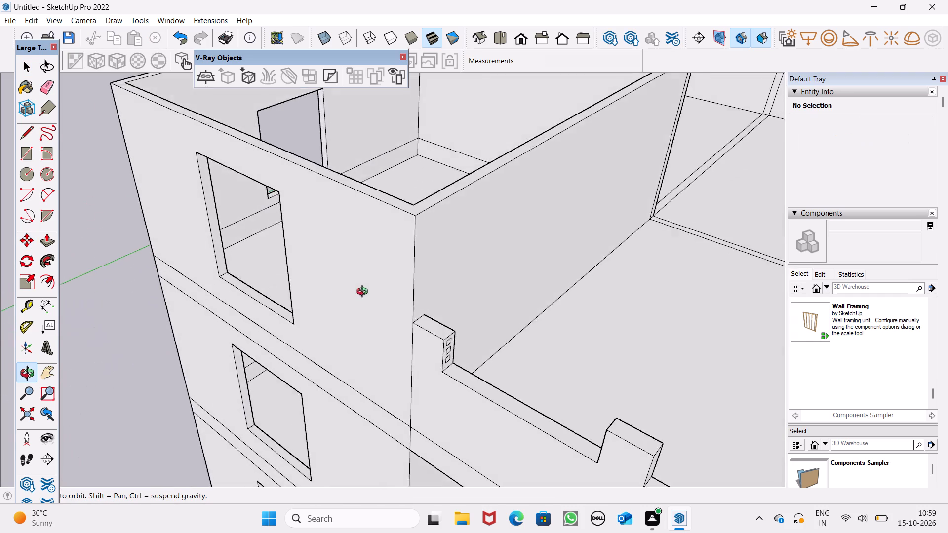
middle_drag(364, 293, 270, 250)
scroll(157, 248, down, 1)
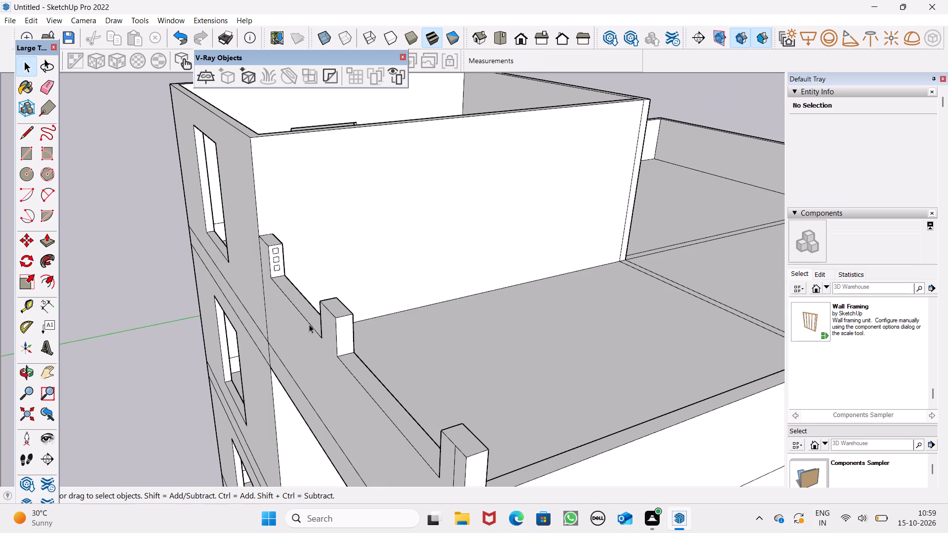
Draw a square about 3" wide on the top of the front parapet, near the tower-wall post and facing the middle post.
middle_drag(310, 324, 382, 321)
scroll(262, 286, up, 1)
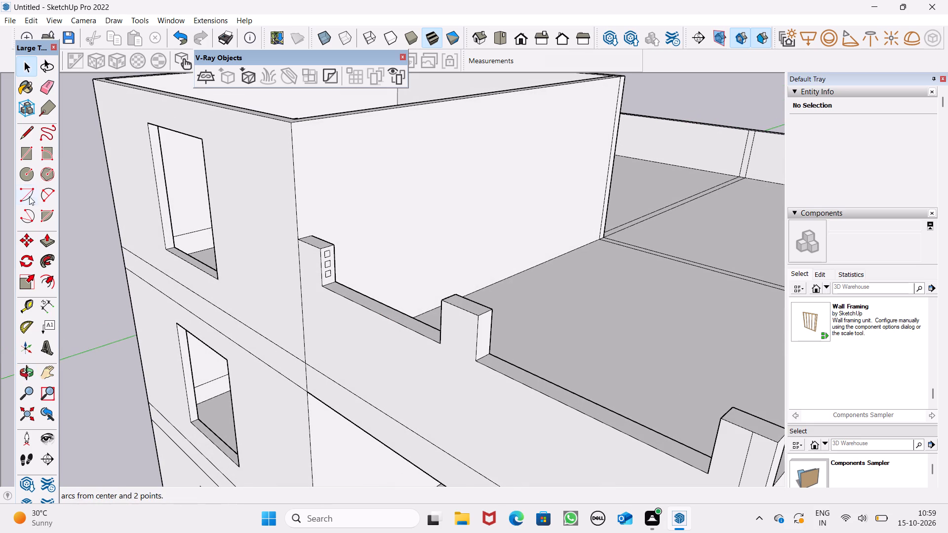
click(27, 156)
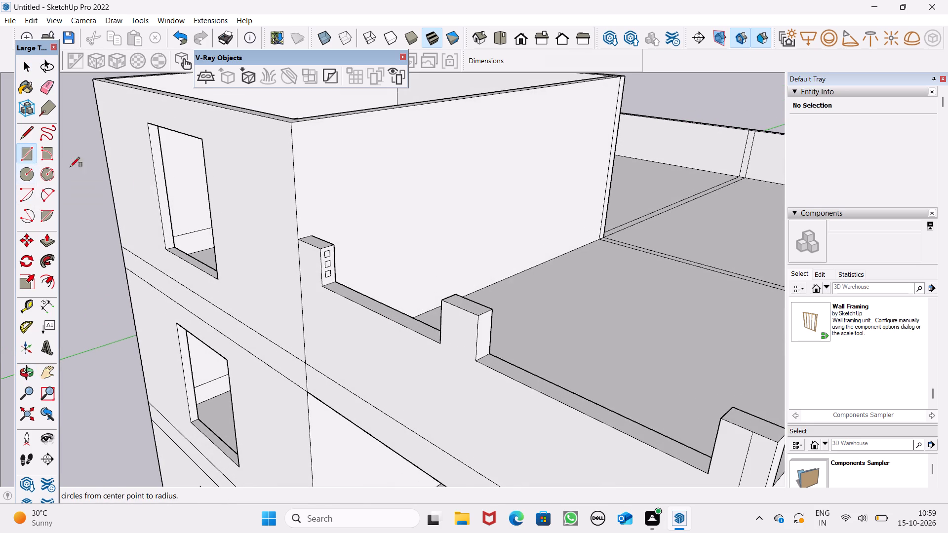
middle_drag(243, 328, 320, 353)
scroll(150, 278, down, 1)
scroll(150, 278, up, 1)
scroll(150, 278, down, 1)
scroll(150, 279, up, 1)
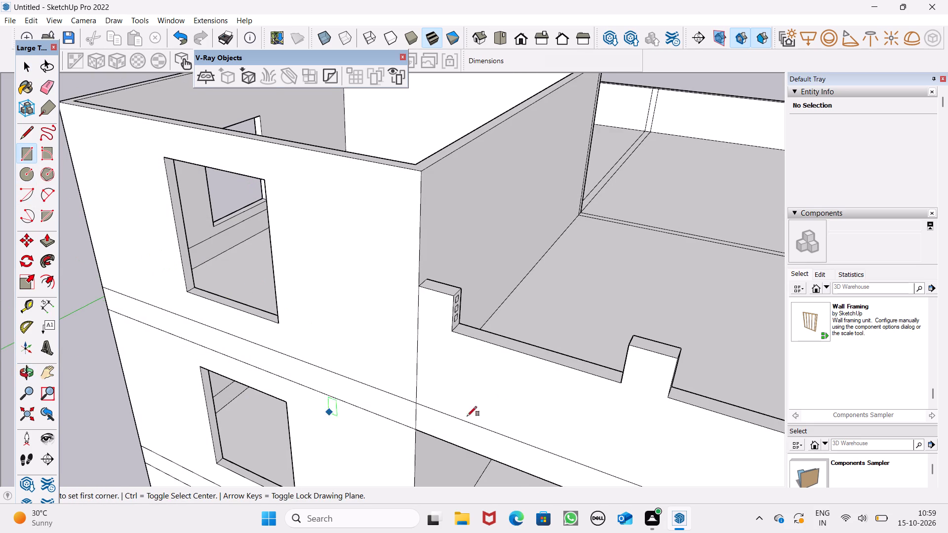
scroll(501, 404, down, 4)
scroll(267, 362, down, 5)
middle_drag(417, 446, 548, 479)
scroll(597, 374, up, 5)
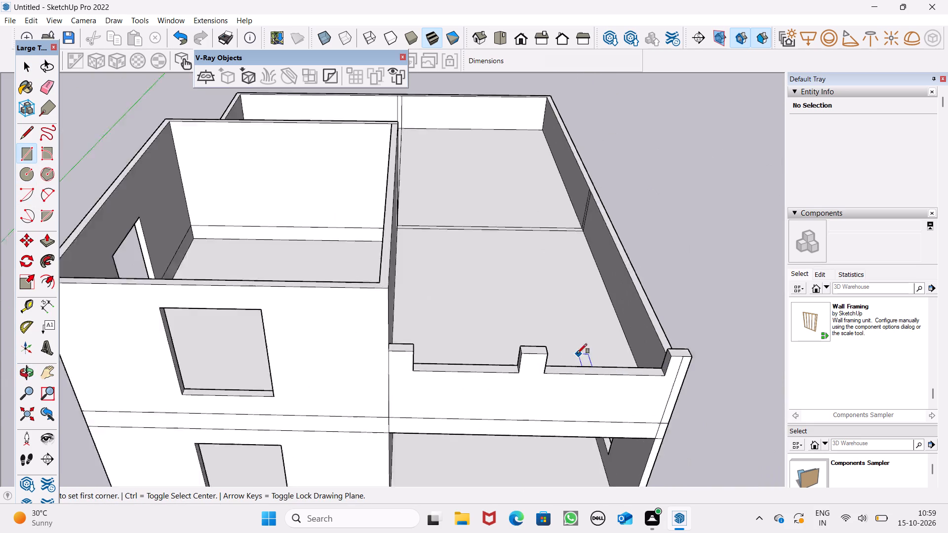
scroll(577, 353, up, 7)
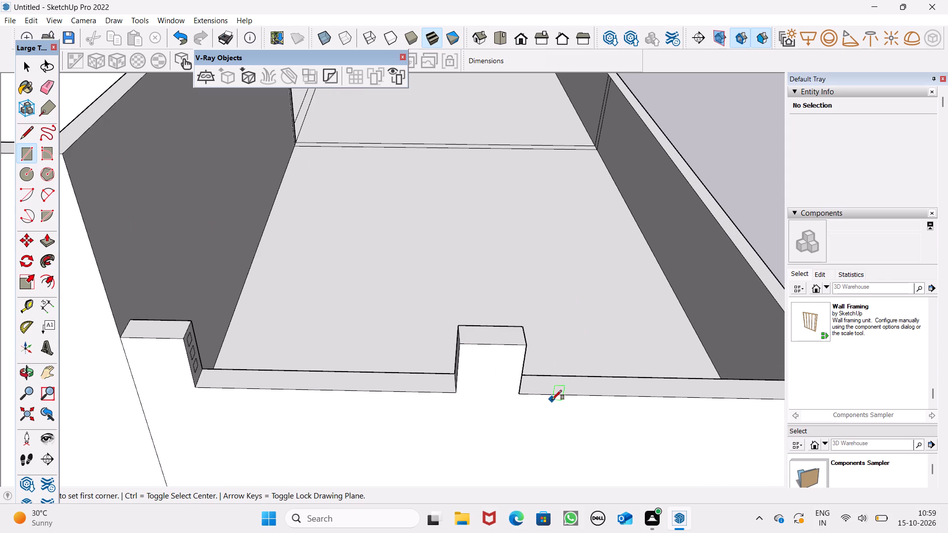
scroll(444, 381, up, 5)
scroll(456, 378, down, 5)
middle_drag(480, 394, 487, 427)
scroll(309, 361, up, 4)
scroll(325, 358, down, 3)
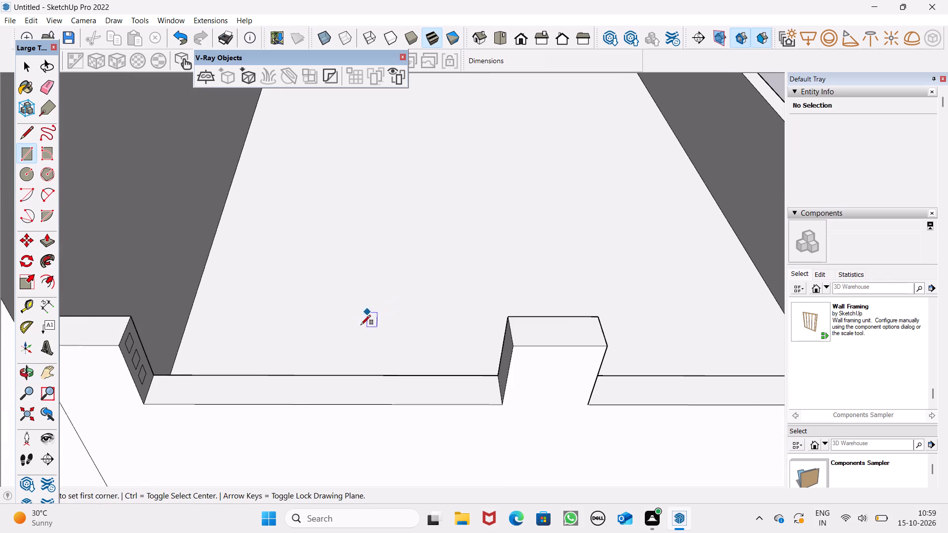
scroll(361, 325, down, 1)
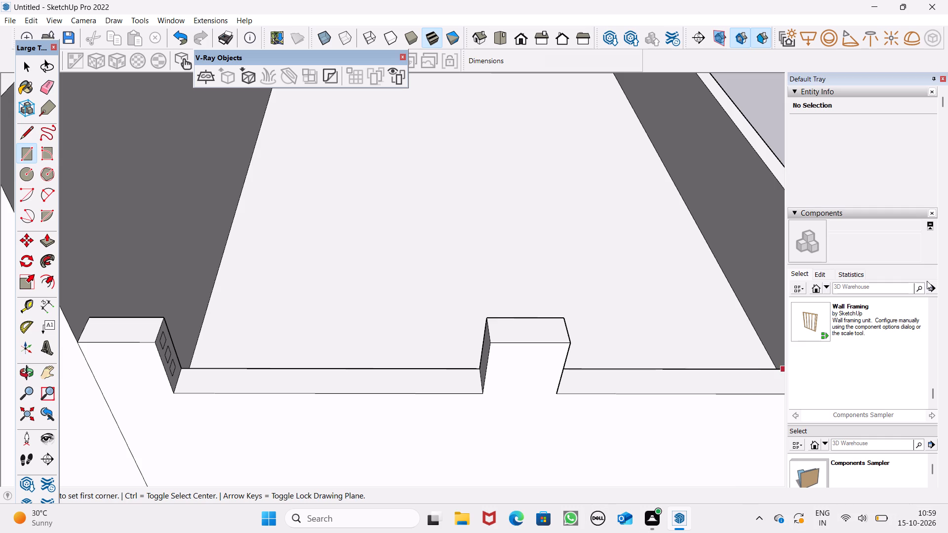
scroll(415, 315, down, 3)
middle_drag(399, 356, 397, 382)
scroll(293, 361, up, 5)
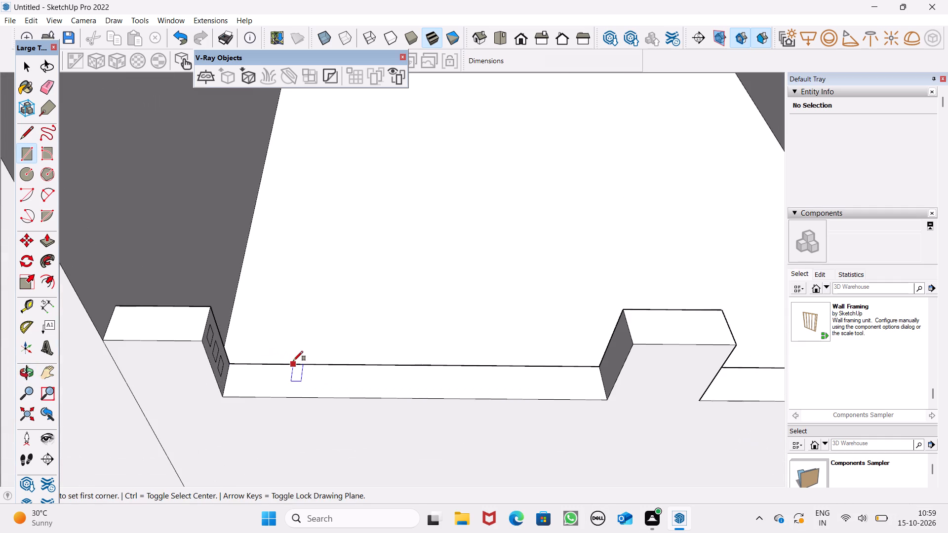
scroll(304, 382, up, 4)
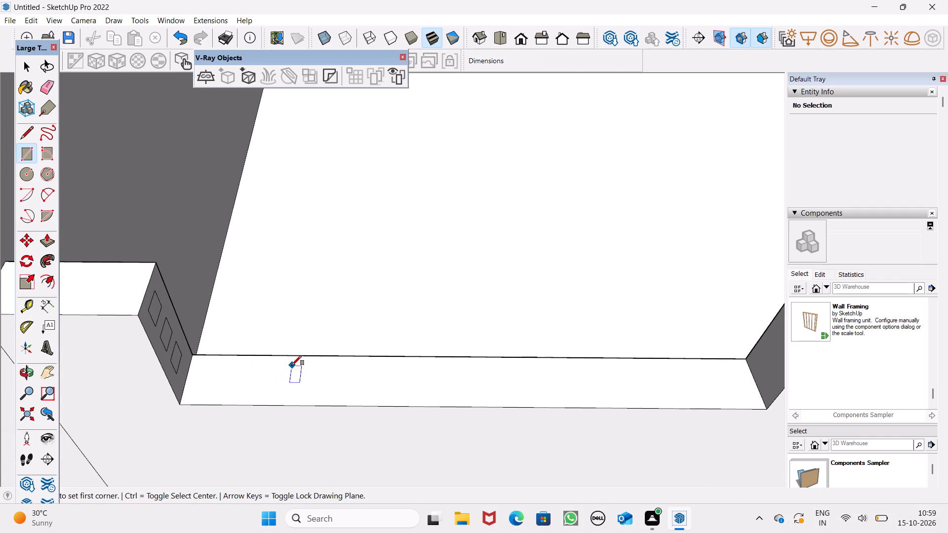
click(292, 364)
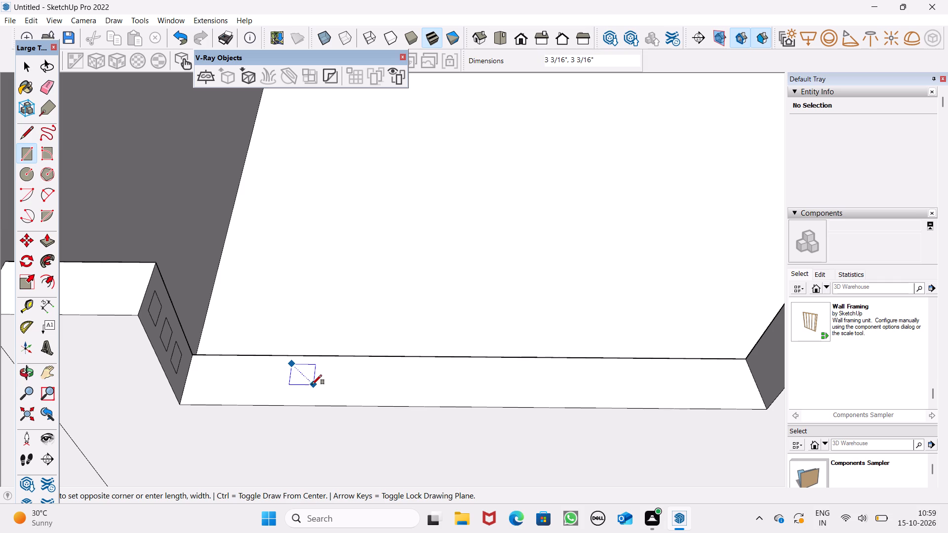
click(312, 383)
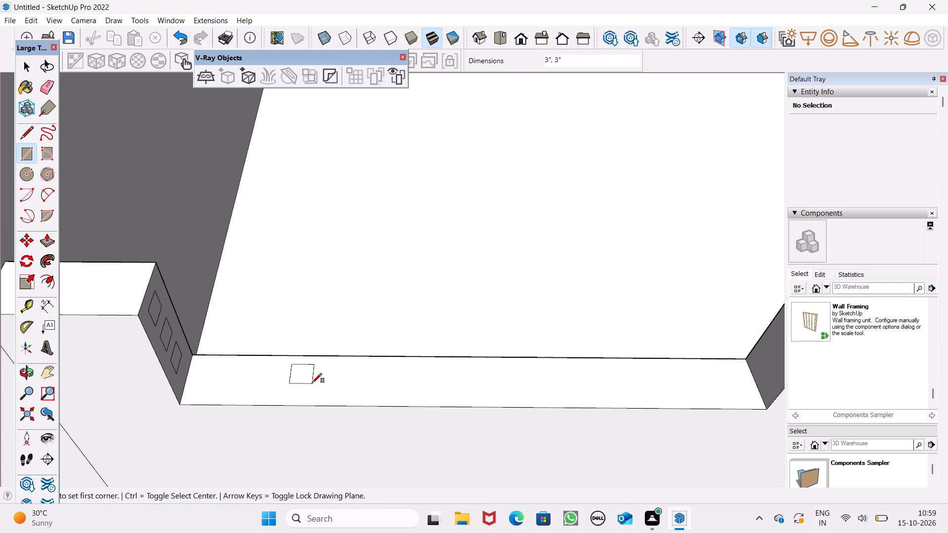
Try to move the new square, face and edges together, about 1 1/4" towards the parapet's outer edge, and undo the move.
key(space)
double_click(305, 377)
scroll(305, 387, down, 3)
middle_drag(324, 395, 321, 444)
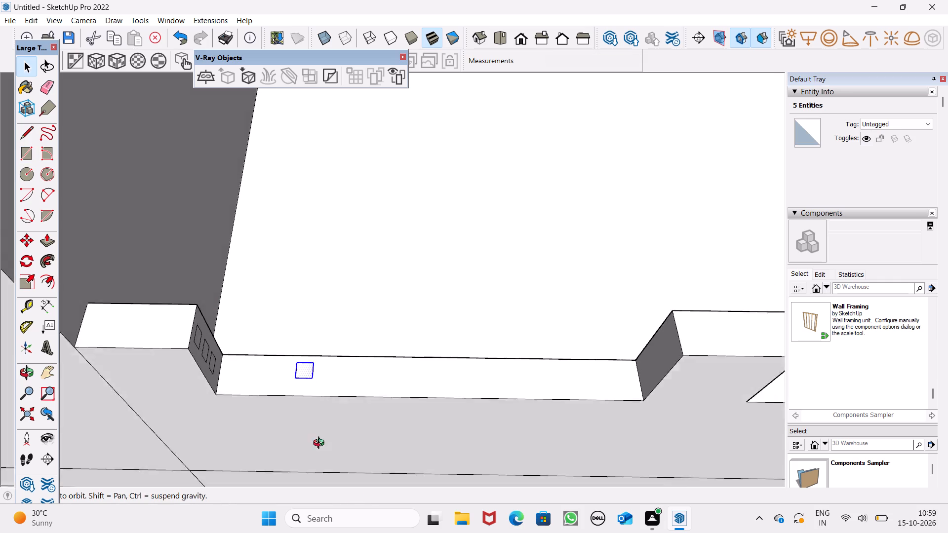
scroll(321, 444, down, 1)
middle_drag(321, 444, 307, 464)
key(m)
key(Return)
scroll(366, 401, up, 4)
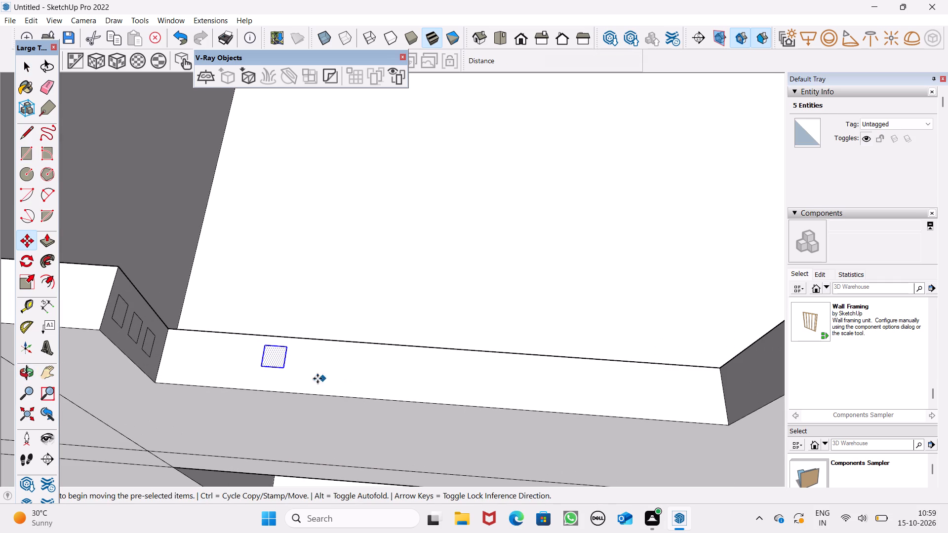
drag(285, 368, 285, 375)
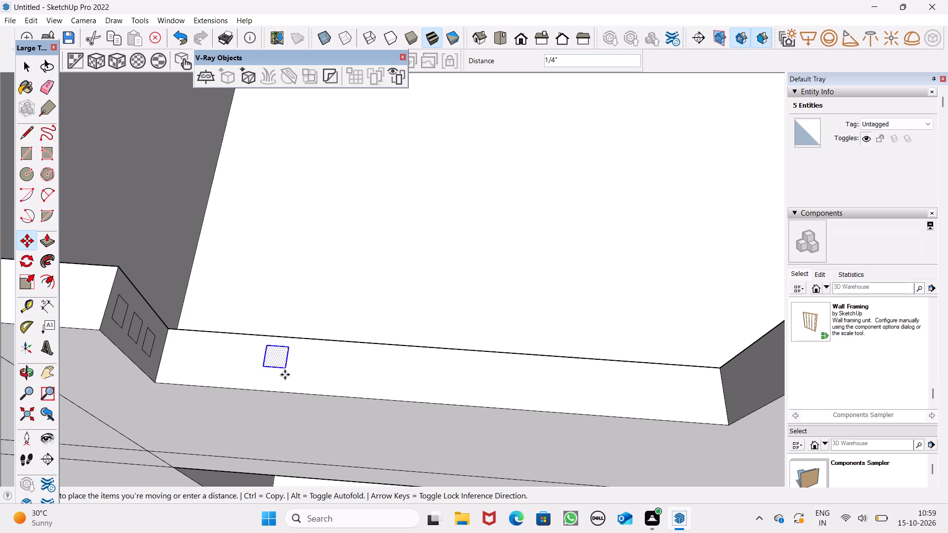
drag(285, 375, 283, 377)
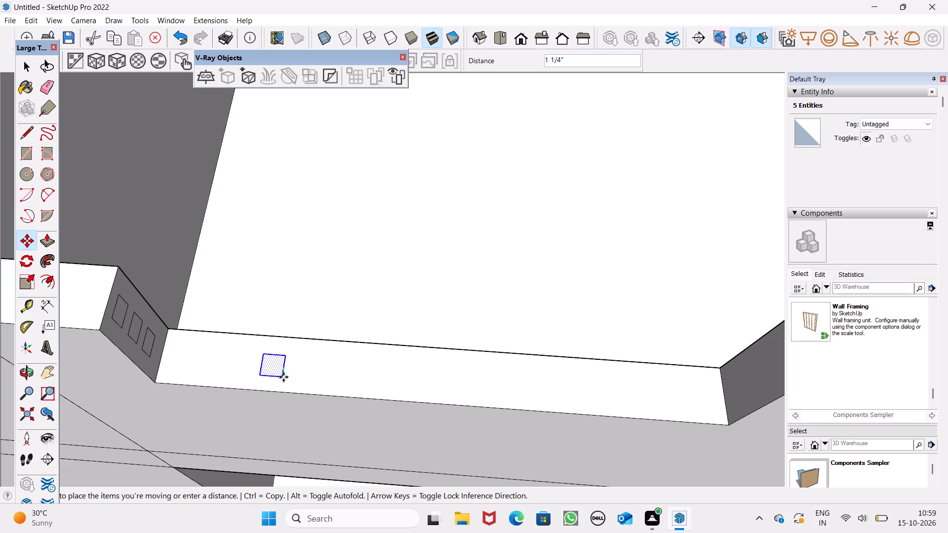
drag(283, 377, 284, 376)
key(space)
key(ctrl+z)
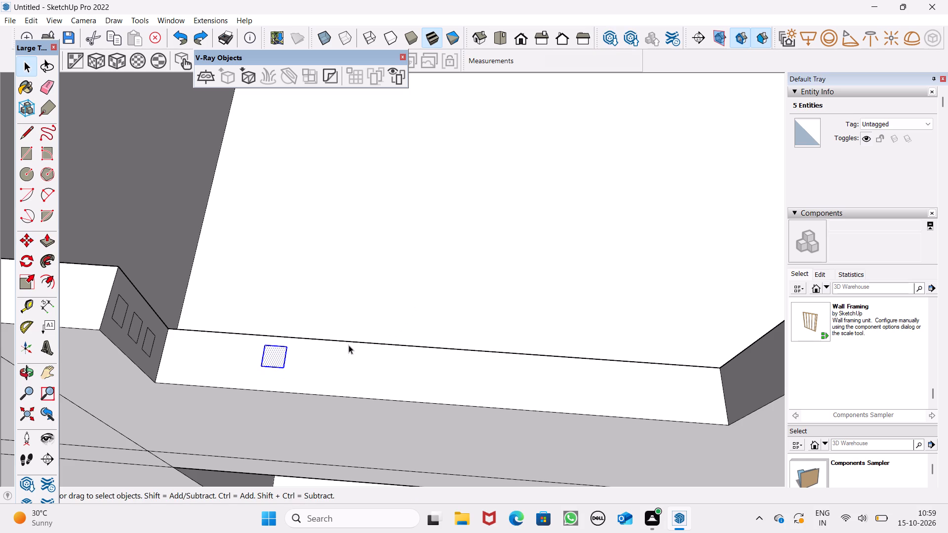
Move the square about 5/8" across the parapet top towards its outer edge, roughly centring it in the parapet's thickness.
scroll(309, 355, up, 5)
scroll(306, 378, down, 3)
middle_drag(307, 406, 345, 423)
key(m)
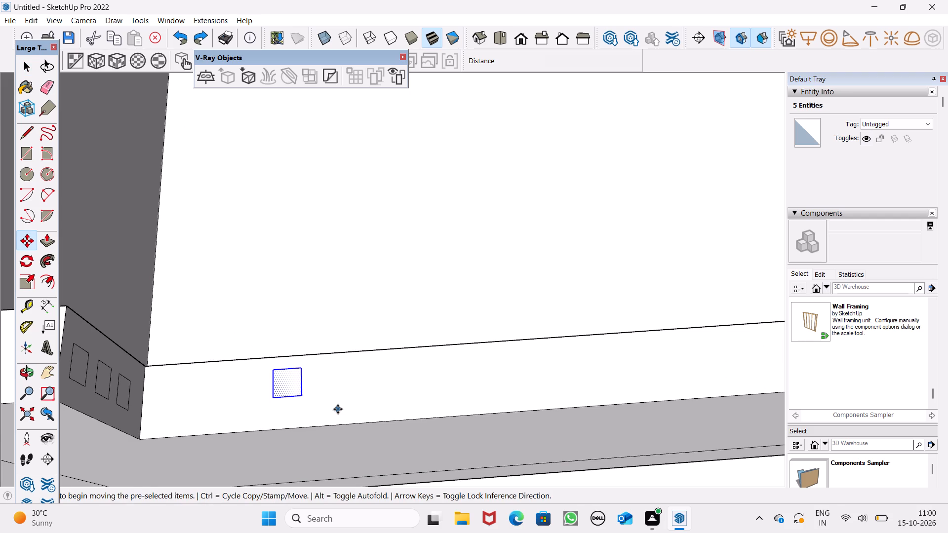
key(Return)
scroll(335, 404, up, 5)
middle_drag(293, 418, 271, 424)
scroll(278, 394, up, 1)
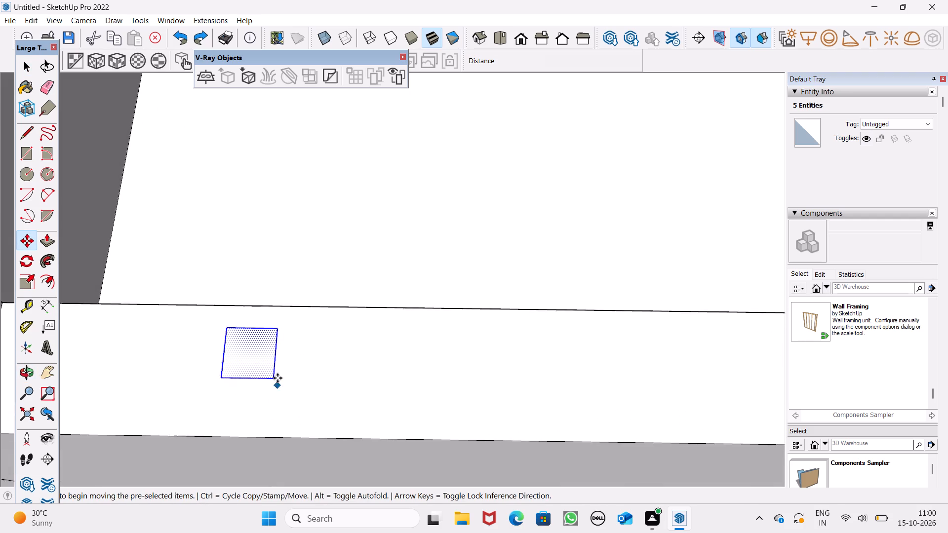
scroll(277, 378, up, 2)
drag(274, 381, 273, 392)
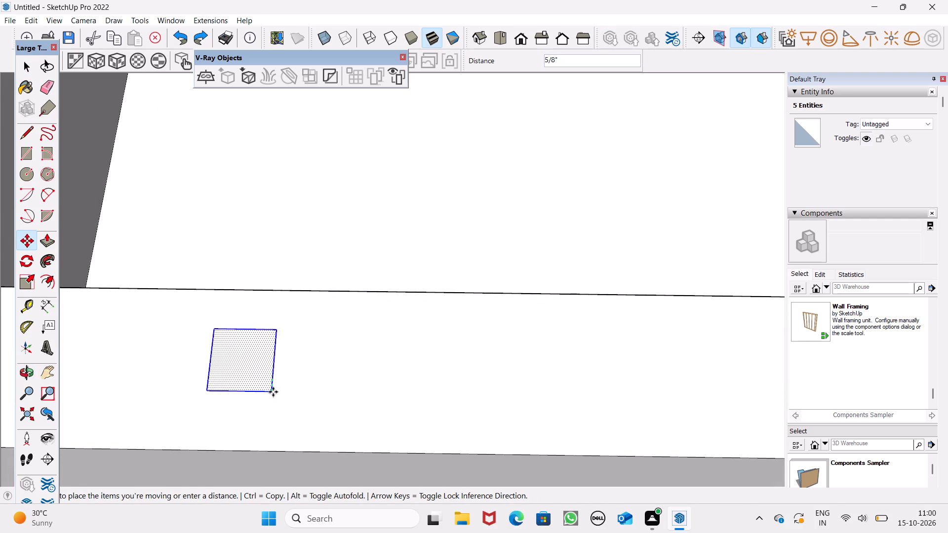
drag(273, 392, 273, 393)
Copy the square straight along the parapet top to a matching spot near the middle post, and clear the selection.
scroll(263, 392, down, 4)
scroll(304, 391, down, 8)
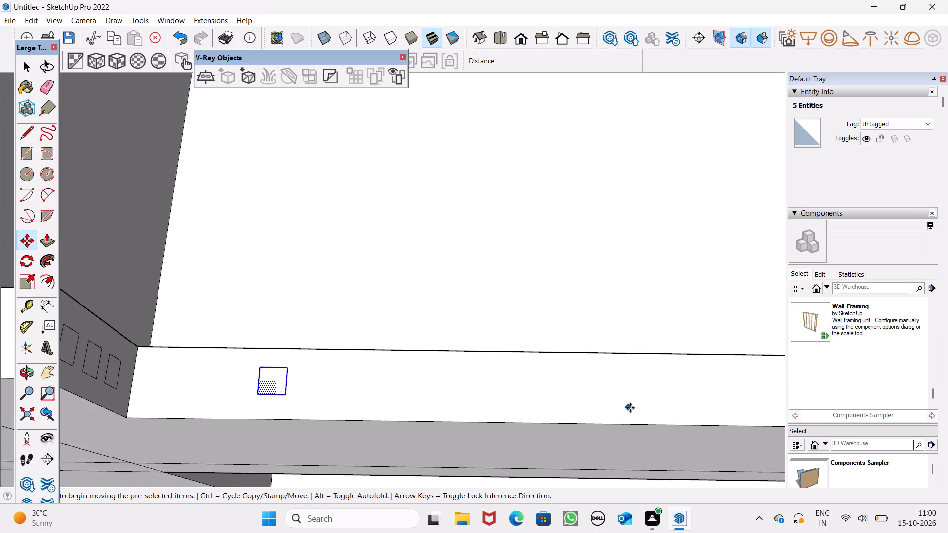
scroll(501, 432, down, 6)
scroll(622, 423, up, 4)
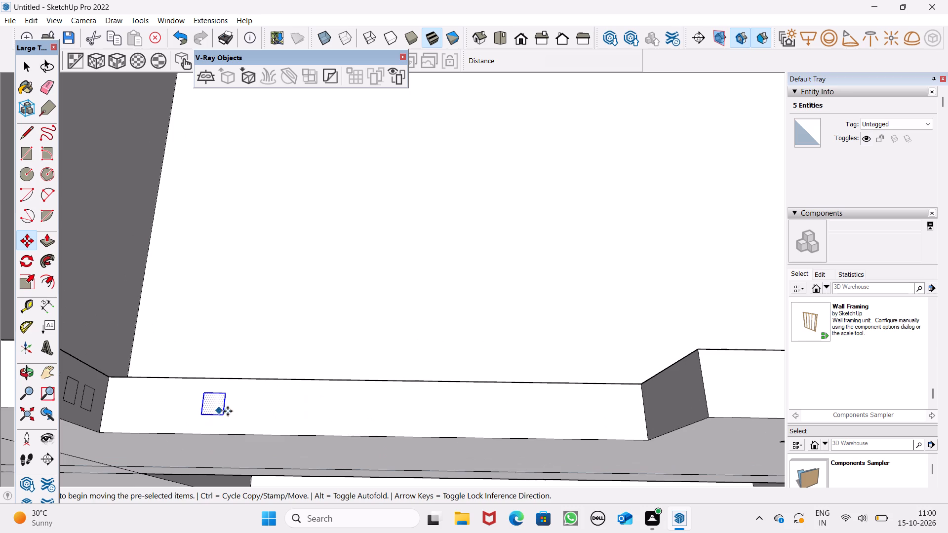
drag(222, 416, 542, 420)
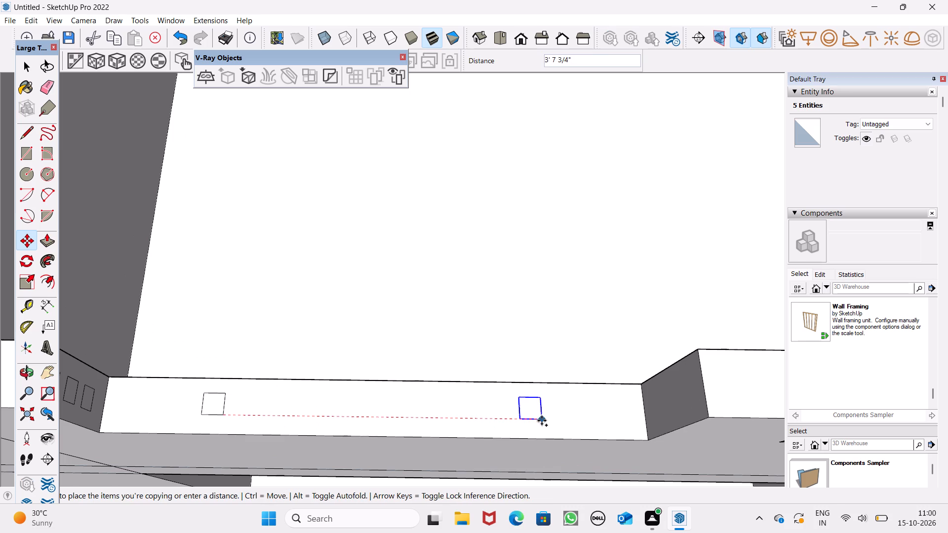
drag(542, 420, 521, 422)
key(space)
key(space)
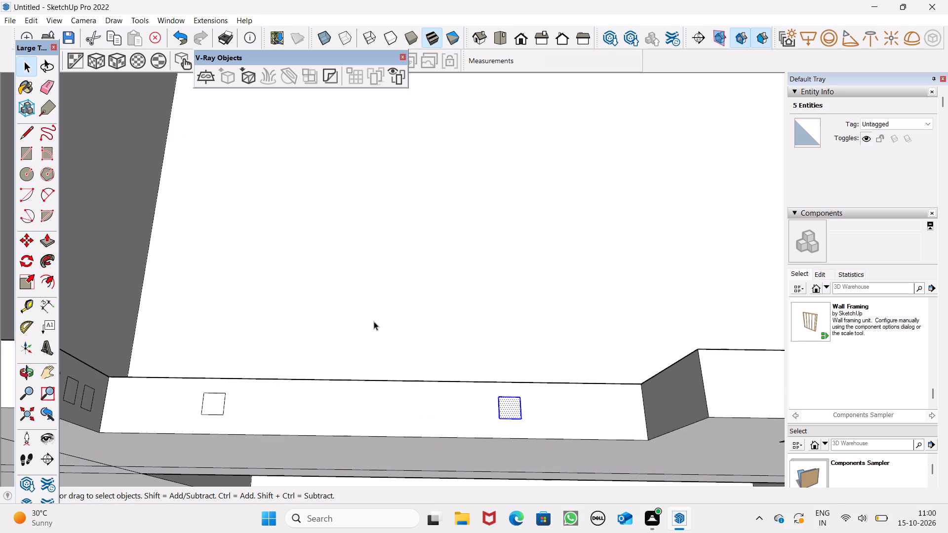
scroll(374, 321, down, 9)
scroll(359, 362, down, 7)
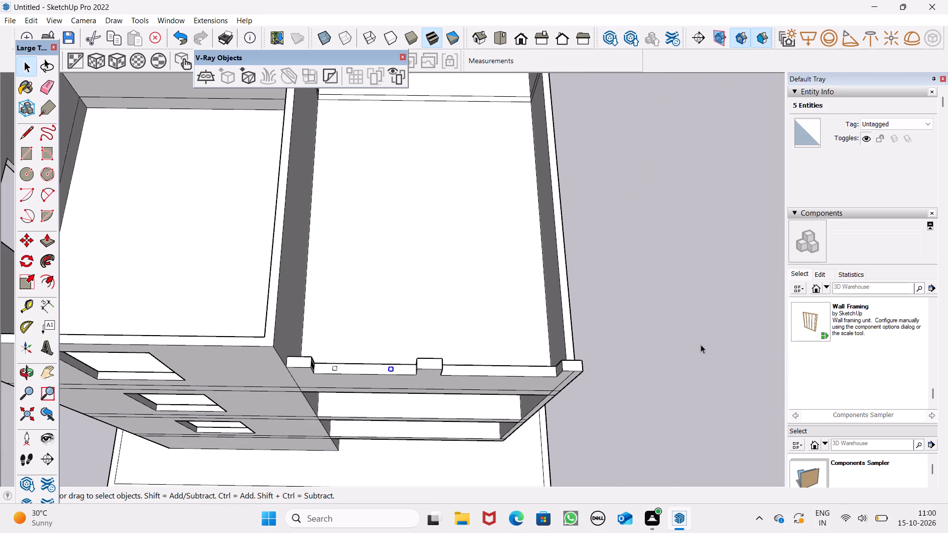
click(700, 343)
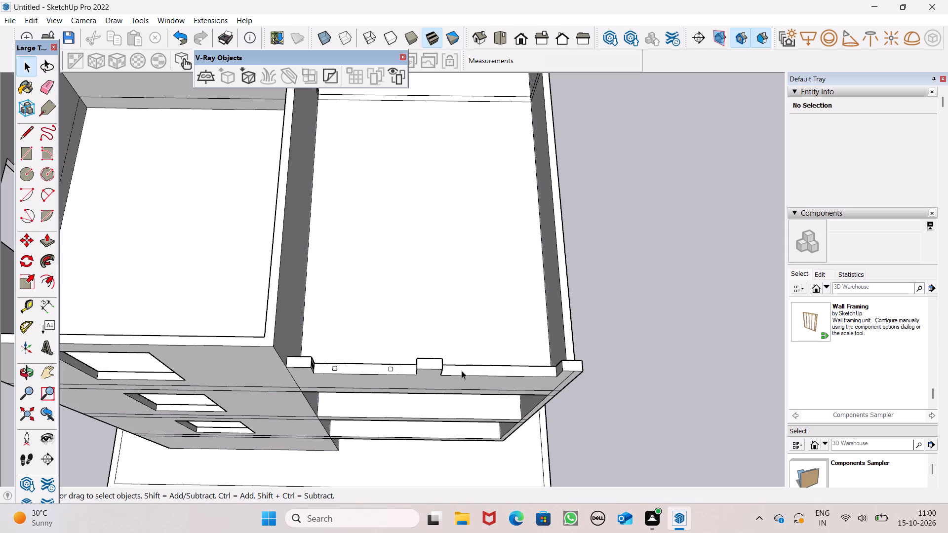
Push/Pull the top square on the tower-wall post's side face about 8' 5 13/16", running the rail through and past the middle post.
scroll(412, 345, up, 4)
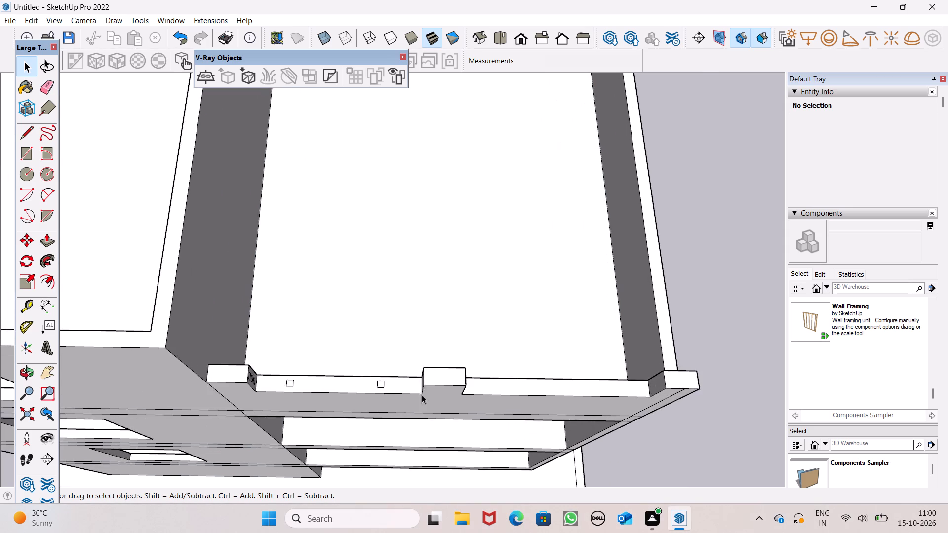
middle_drag(422, 395, 302, 338)
scroll(184, 235, up, 1)
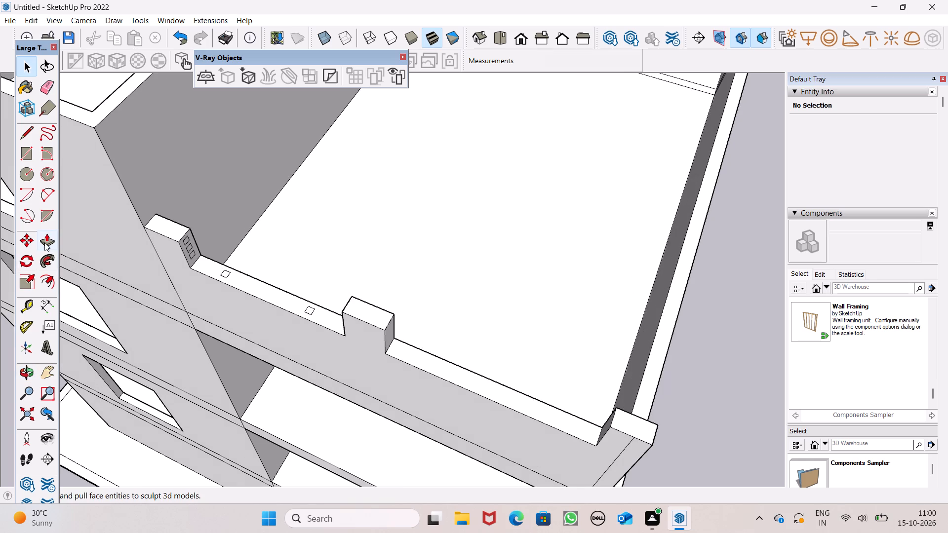
click(44, 240)
scroll(205, 248, up, 6)
scroll(266, 297, down, 3)
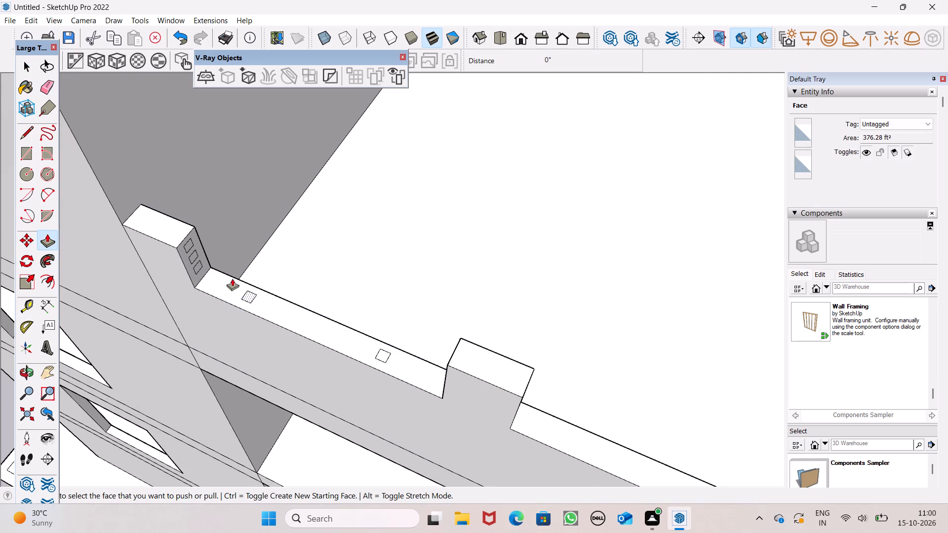
scroll(259, 250, up, 1)
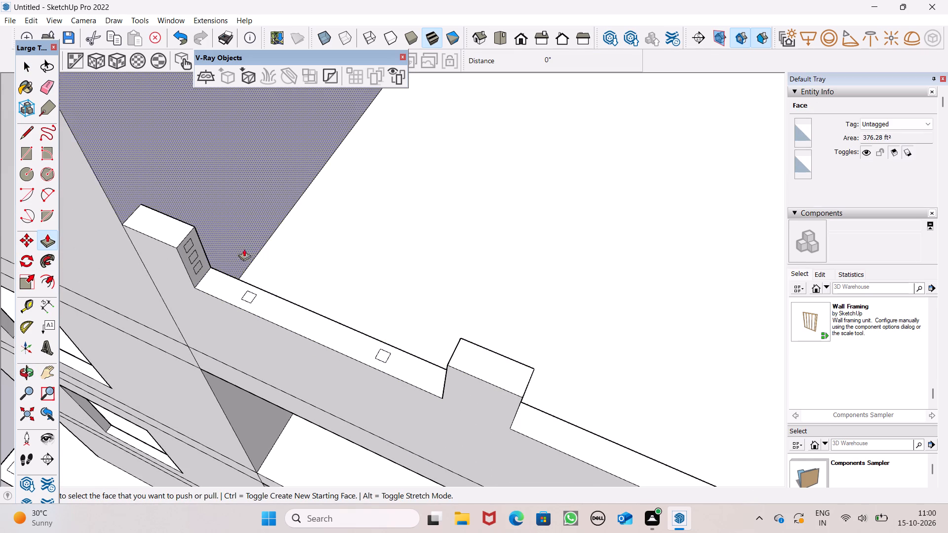
middle_drag(393, 323, 380, 294)
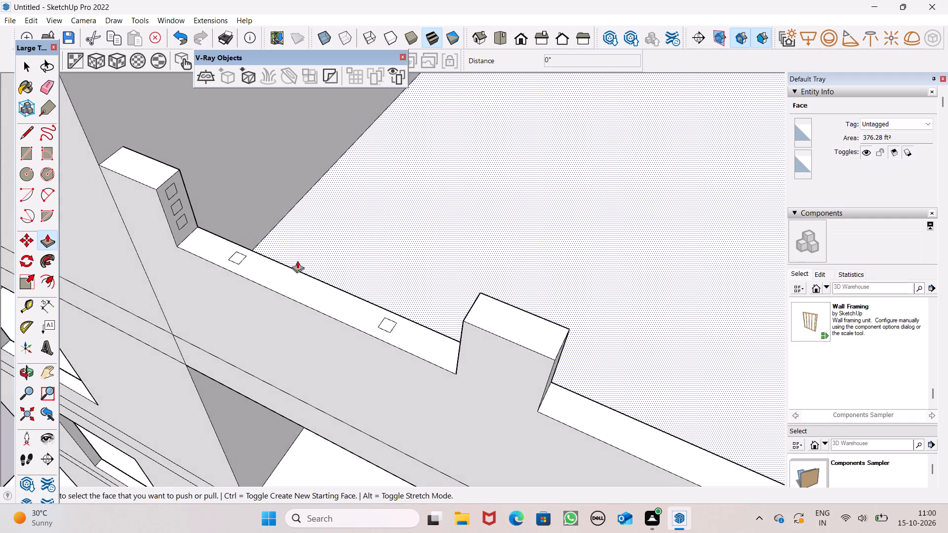
scroll(249, 247, up, 1)
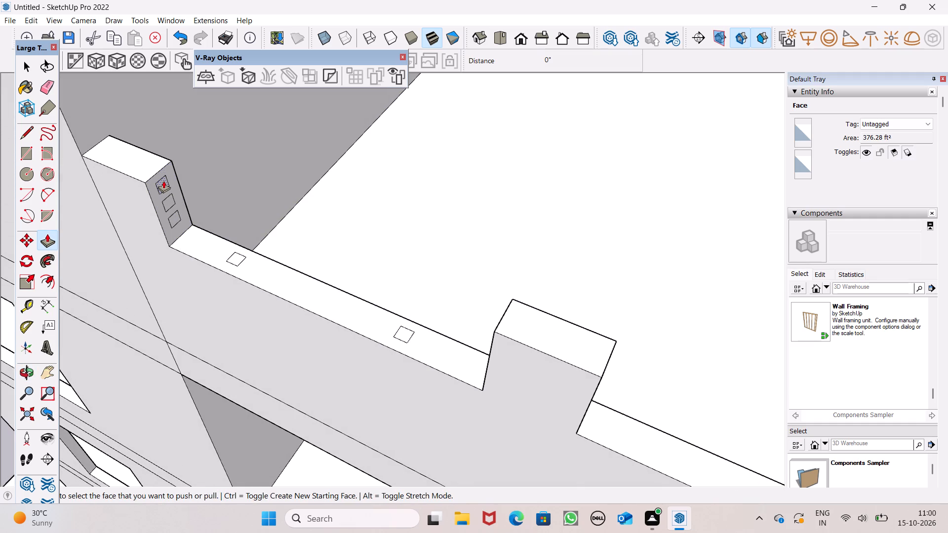
drag(163, 180, 615, 394)
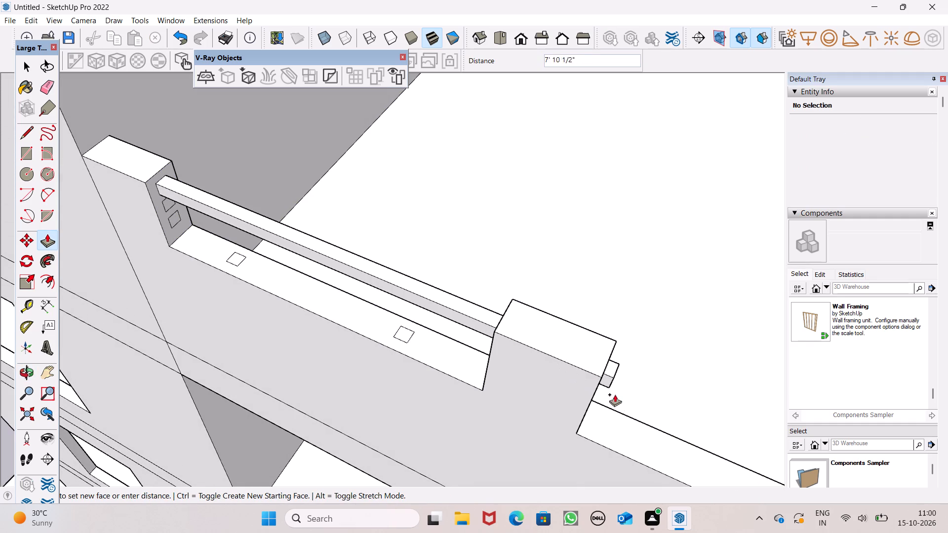
drag(615, 394, 652, 424)
Push/Pull the top rail's free end about 6' 2 3/4" from beyond the middle post to the corner post.
scroll(387, 281, down, 13)
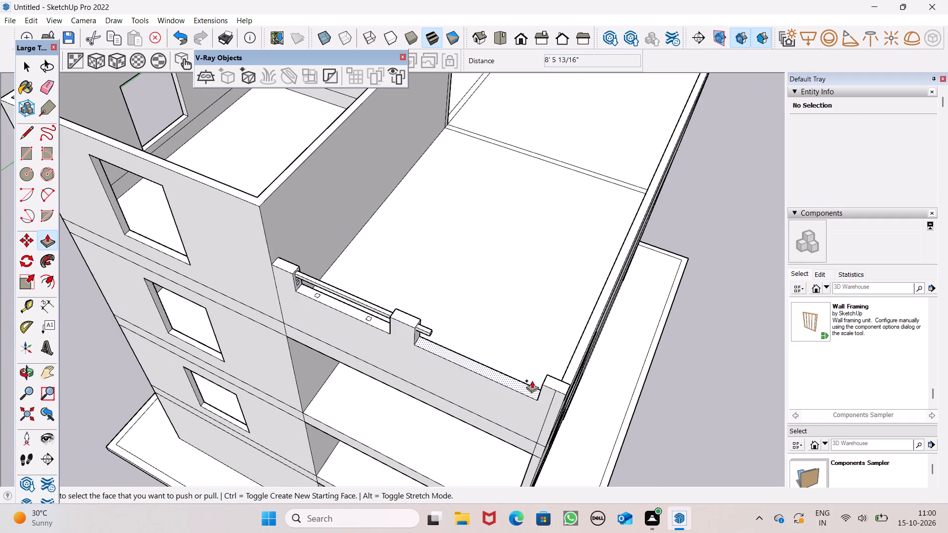
scroll(571, 375, up, 7)
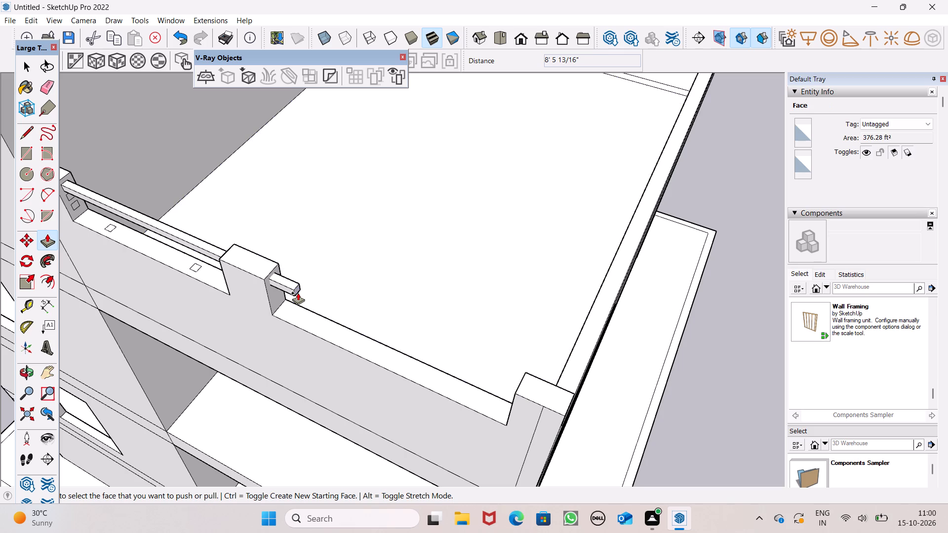
drag(296, 291, 474, 381)
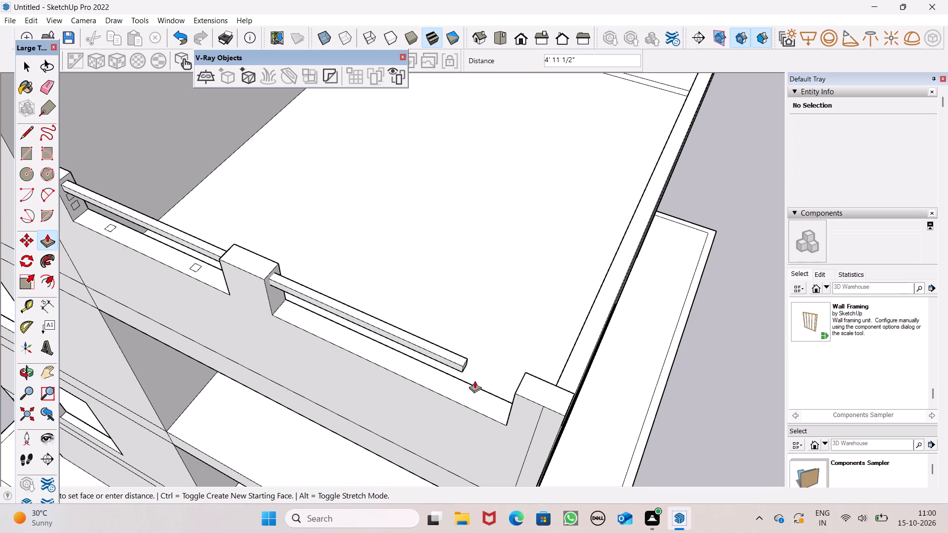
drag(474, 381, 510, 403)
Push/Pull the middle square on the tower-wall post about 15' 4 3/4", running the rail through the middle post to the corner post.
scroll(549, 344, down, 6)
middle_drag(523, 391, 587, 352)
scroll(587, 298, up, 7)
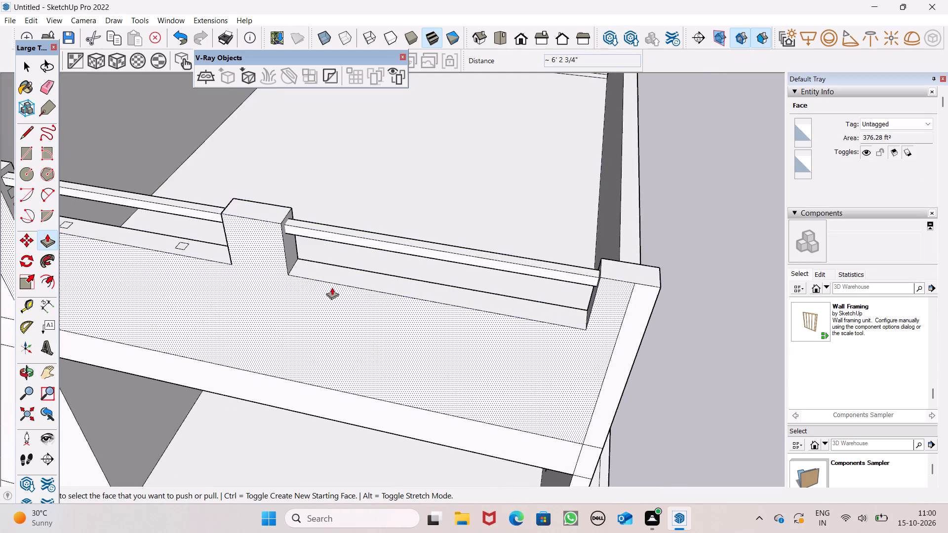
scroll(305, 279, down, 4)
scroll(83, 208, up, 5)
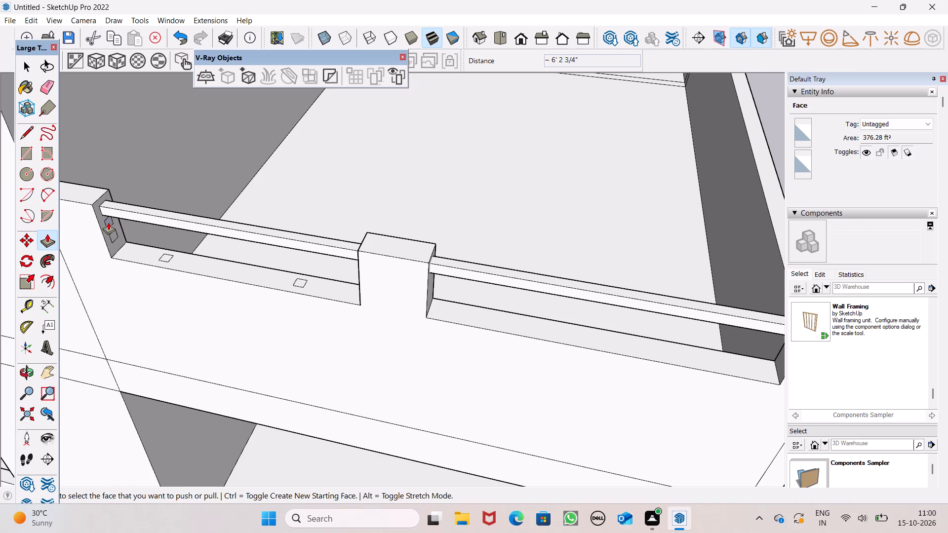
drag(108, 222, 477, 365)
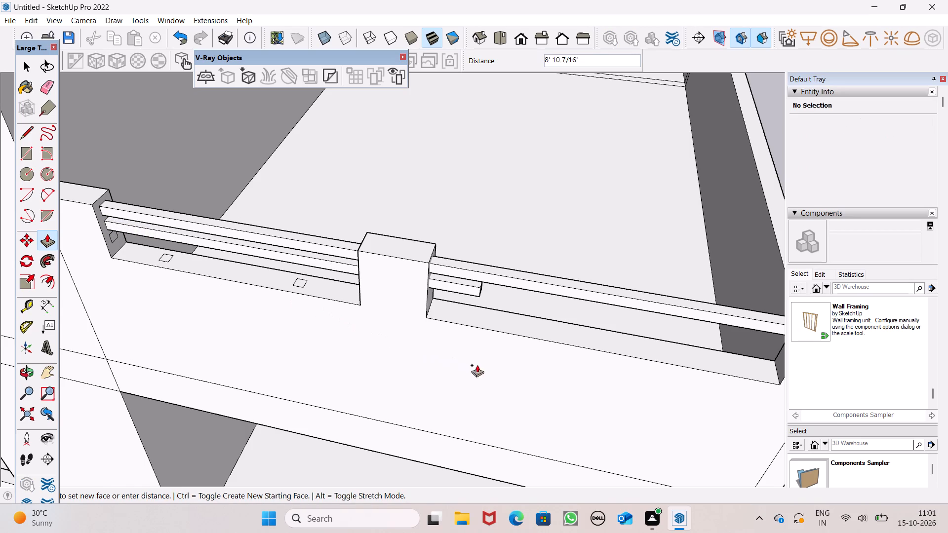
drag(477, 365, 766, 463)
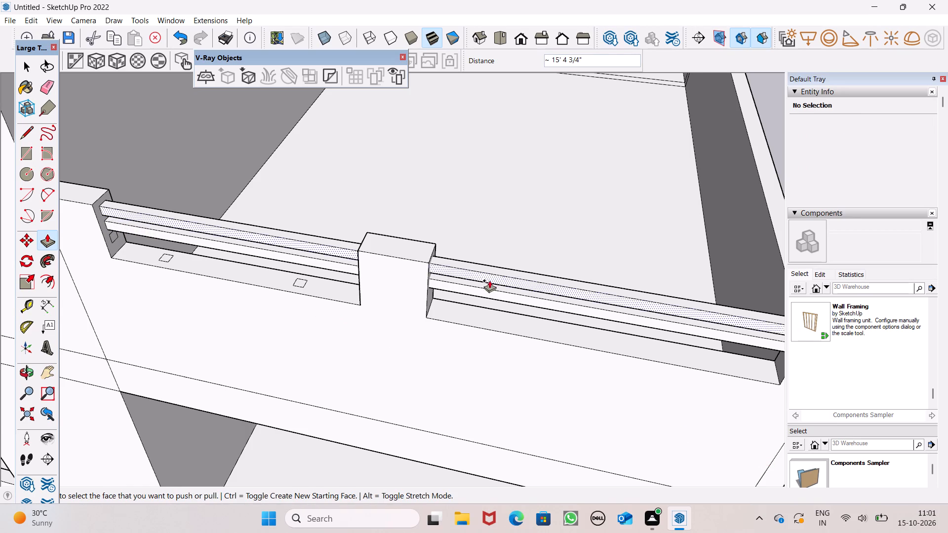
Push/Pull the bottom square on the tower-wall post about 9' 1 11/16", running the rail through and past the middle post.
scroll(465, 296, down, 5)
scroll(637, 317, up, 8)
middle_drag(630, 336, 620, 288)
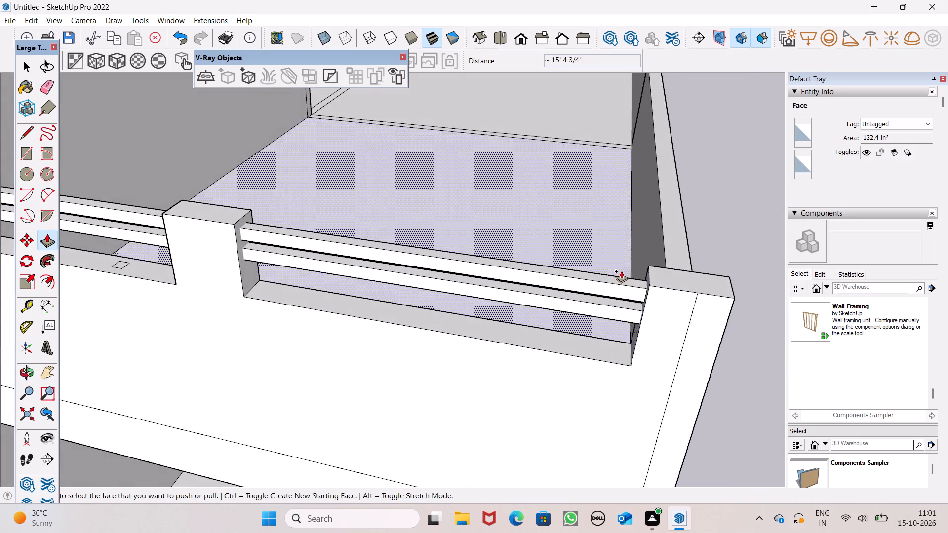
scroll(621, 271, down, 4)
scroll(231, 246, up, 2)
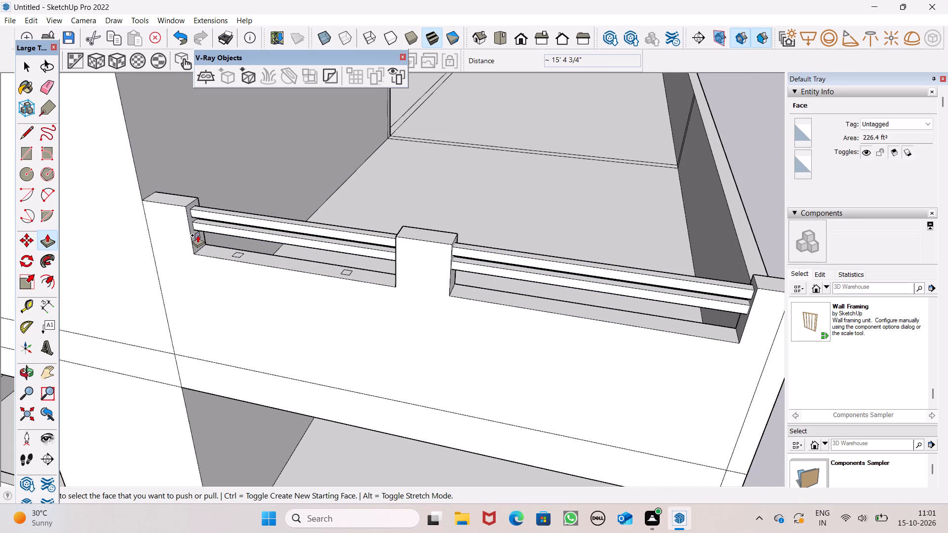
scroll(197, 235, up, 4)
drag(198, 237, 294, 260)
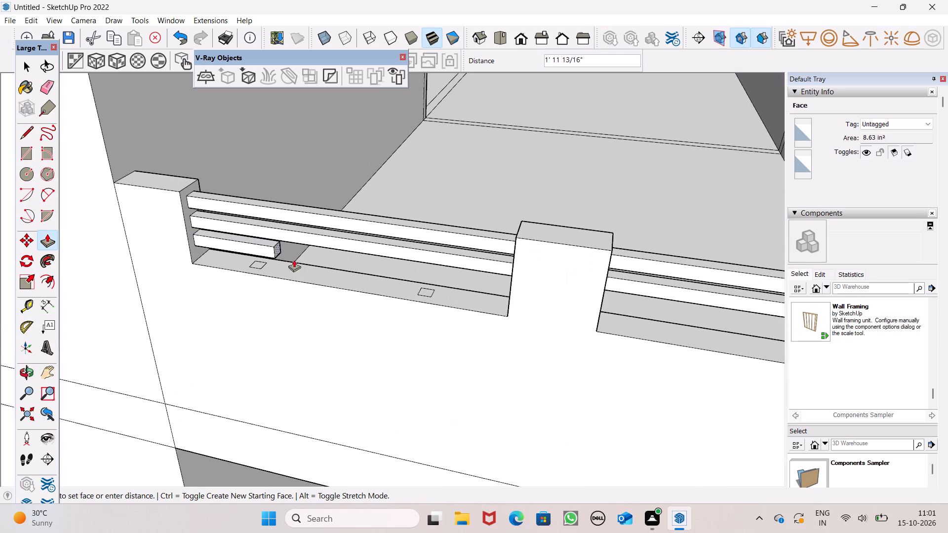
drag(294, 260, 684, 382)
Push/Pull the bottom rail's free end about 5' 6 7/8" to the corner post.
scroll(29, 215, down, 6)
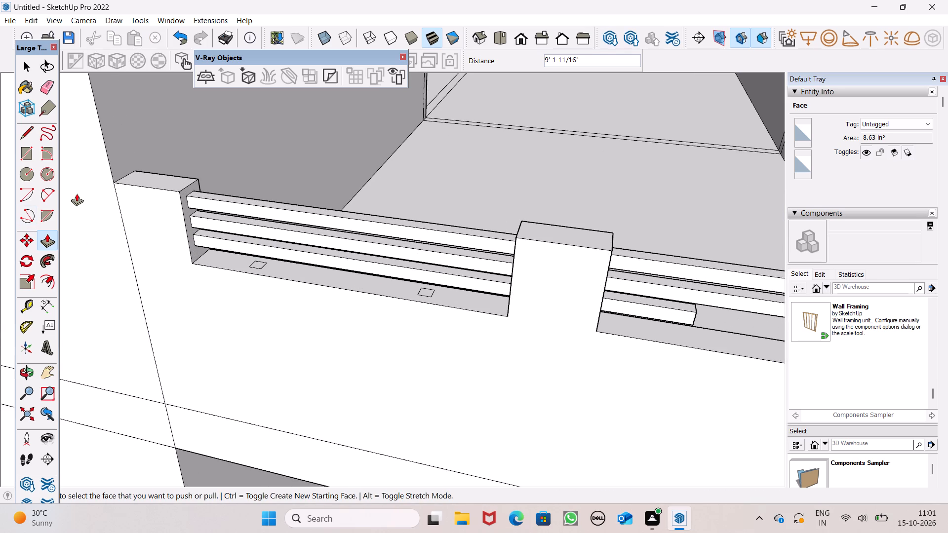
scroll(77, 193, down, 7)
scroll(788, 285, up, 2)
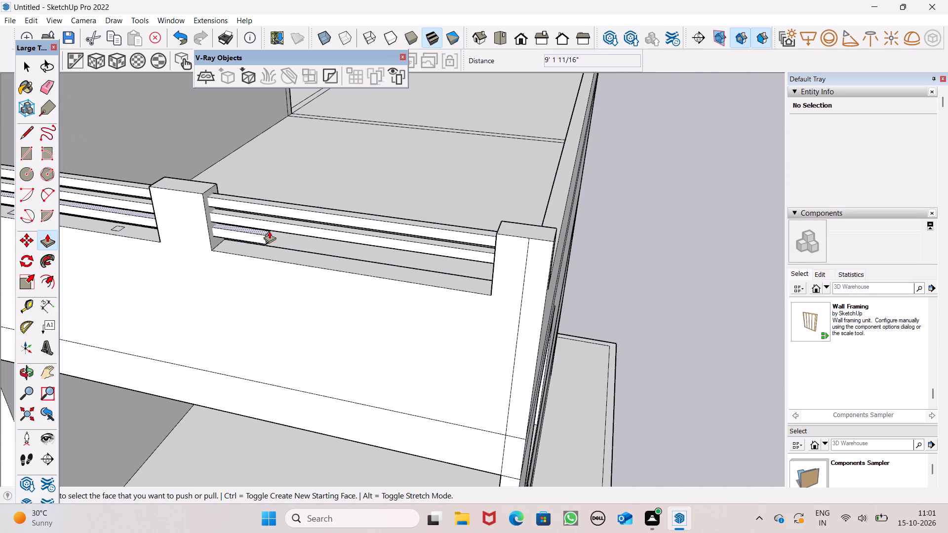
drag(268, 235, 490, 289)
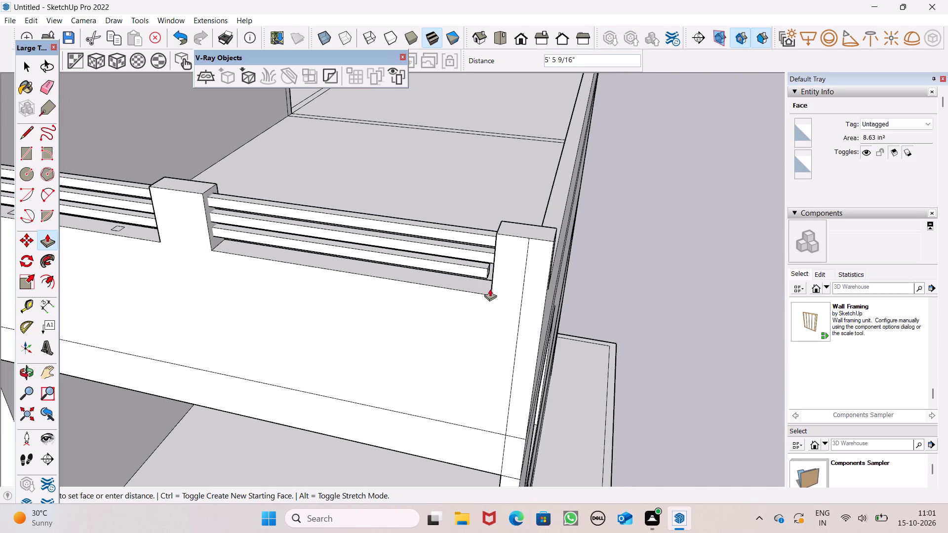
drag(490, 289, 492, 289)
Copy the parapet-top square nearest the middle post straight along the parapet into the bay beyond that post.
scroll(601, 275, down, 4)
middle_drag(516, 307, 627, 326)
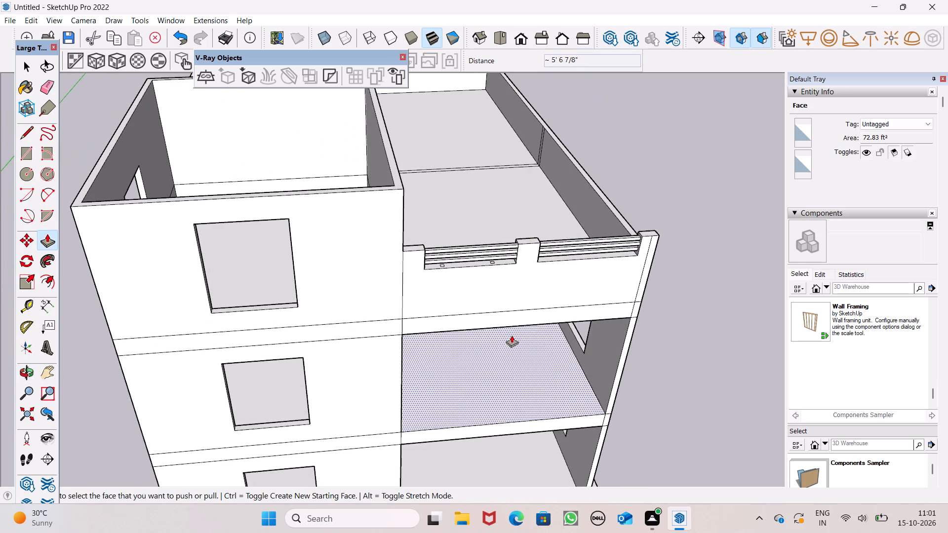
middle_drag(473, 341, 458, 343)
scroll(460, 229, up, 4)
key(space)
scroll(425, 273, down, 3)
key(space)
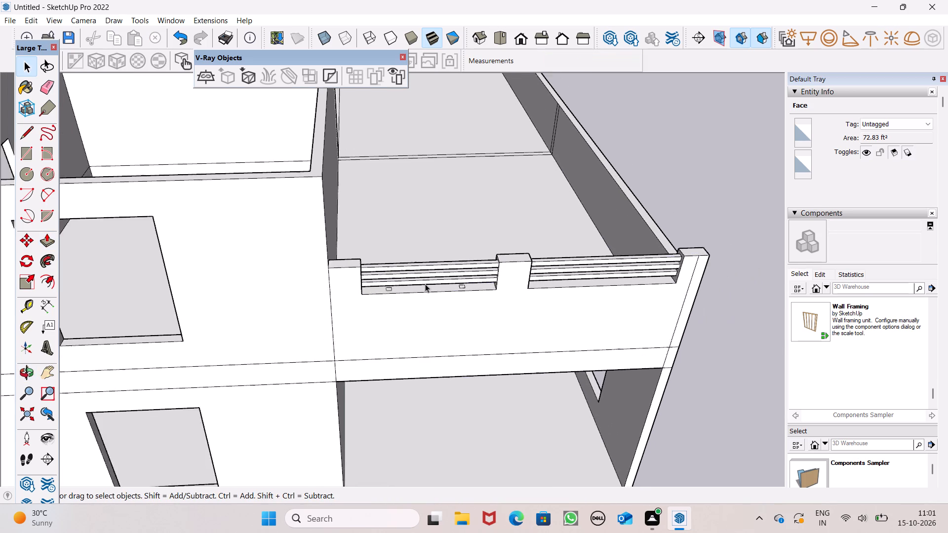
scroll(686, 236, up, 4)
scroll(226, 339, up, 3)
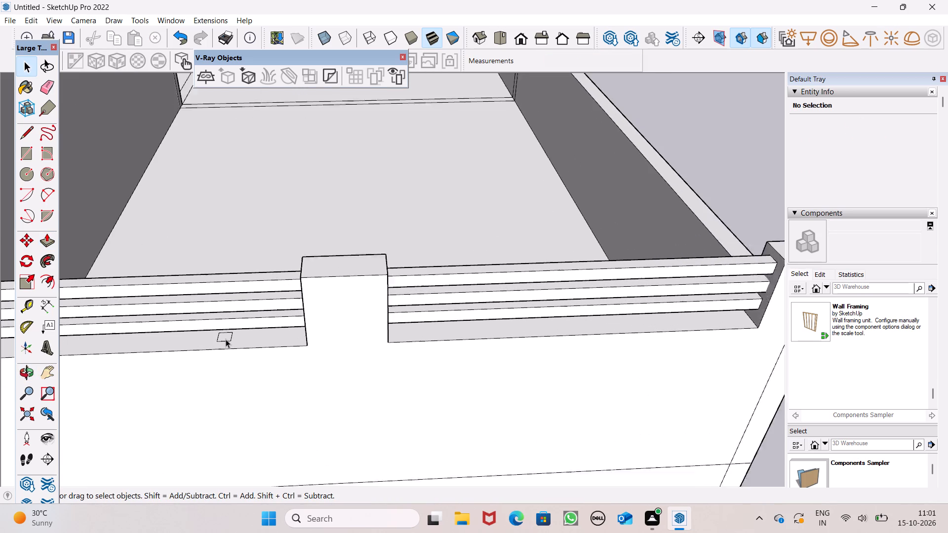
scroll(226, 339, up, 2)
double_click(228, 334)
scroll(215, 362, down, 6)
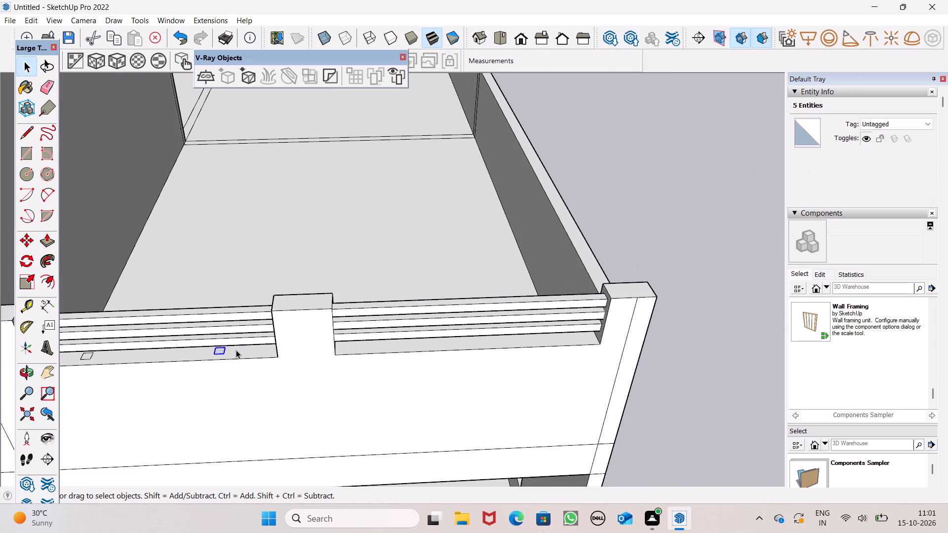
key(m)
key(Return)
scroll(717, 298, up, 1)
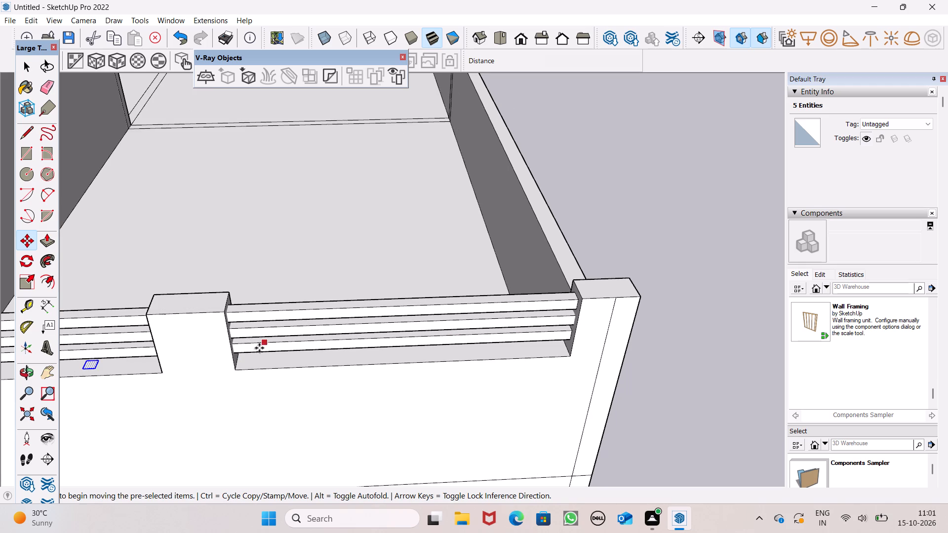
drag(95, 367, 291, 362)
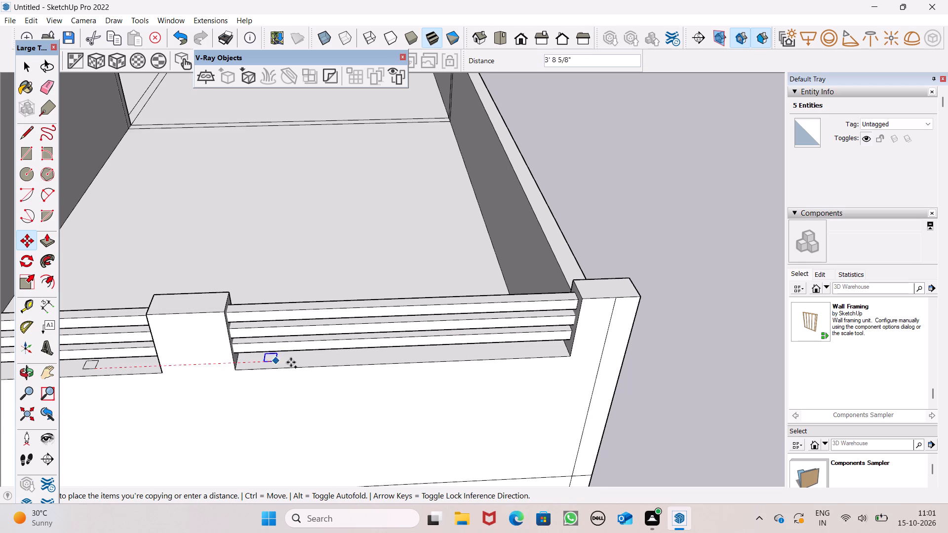
drag(291, 362, 307, 361)
Nudge the copied square slightly along the parapet top towards the corner post.
drag(308, 361, 455, 358)
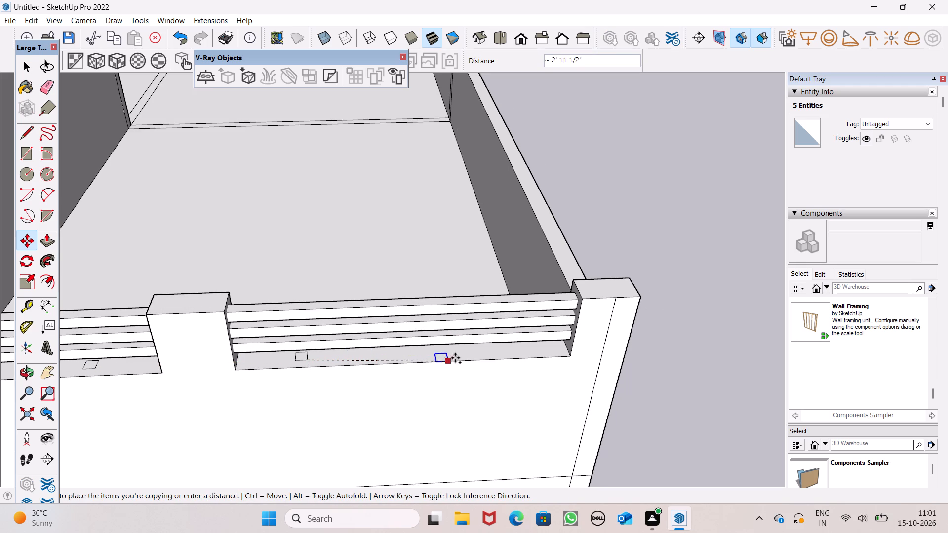
drag(455, 358, 306, 356)
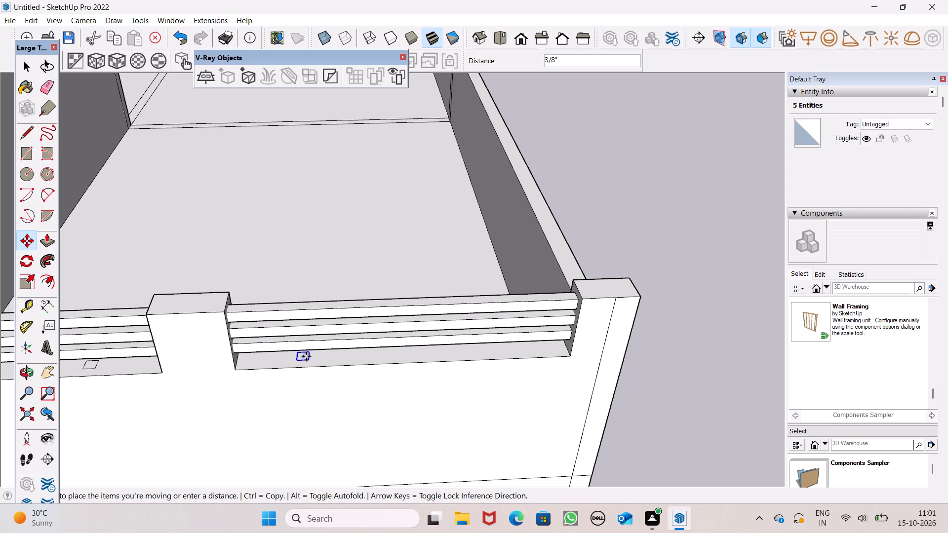
drag(306, 356, 315, 361)
Copy that square about 3' 8 1/2" along the parapet top to a spot near the corner post, and clear the selection.
drag(315, 361, 490, 356)
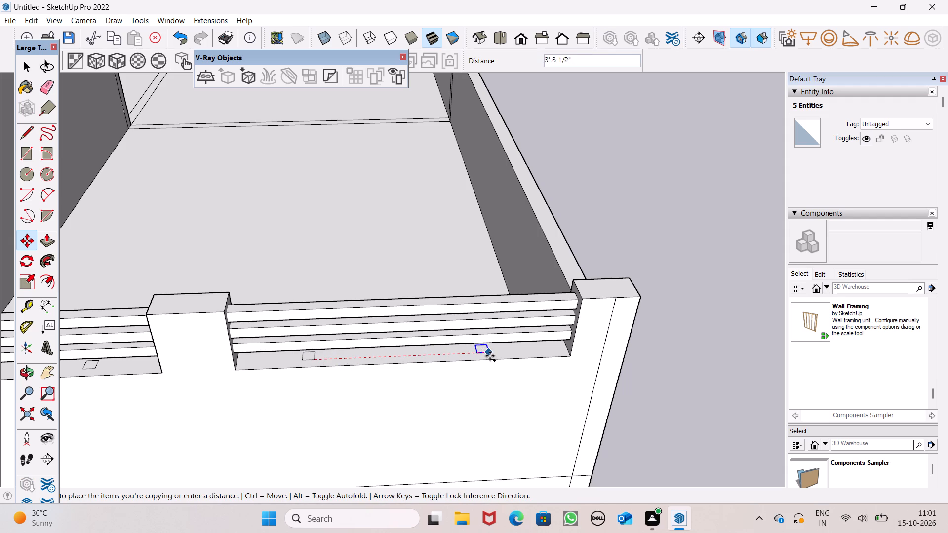
drag(490, 356, 492, 353)
key(space)
click(614, 225)
Push/Pull the parapet-top square nearest the tower-wall post up about 1' 1 11/16" through the rails as an upright.
scroll(614, 222, down, 2)
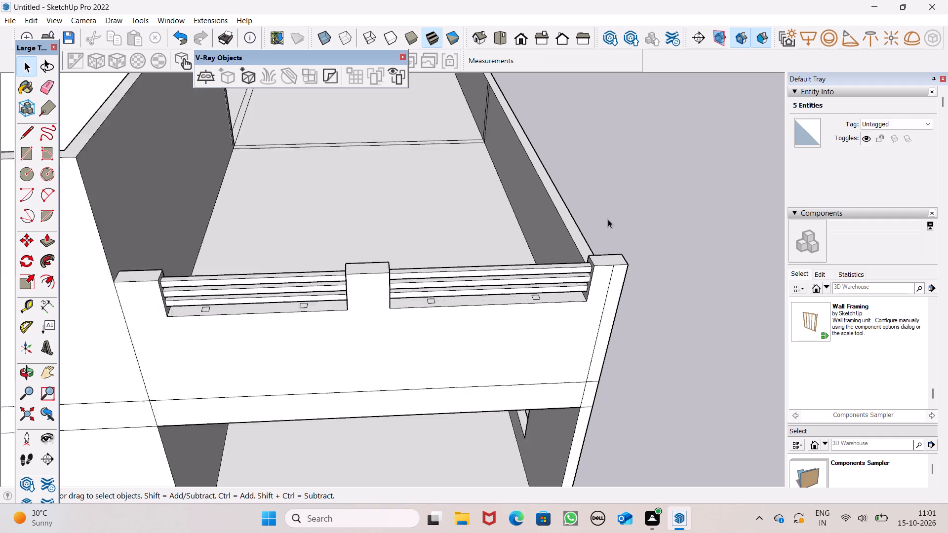
scroll(608, 219, down, 2)
scroll(219, 284, up, 7)
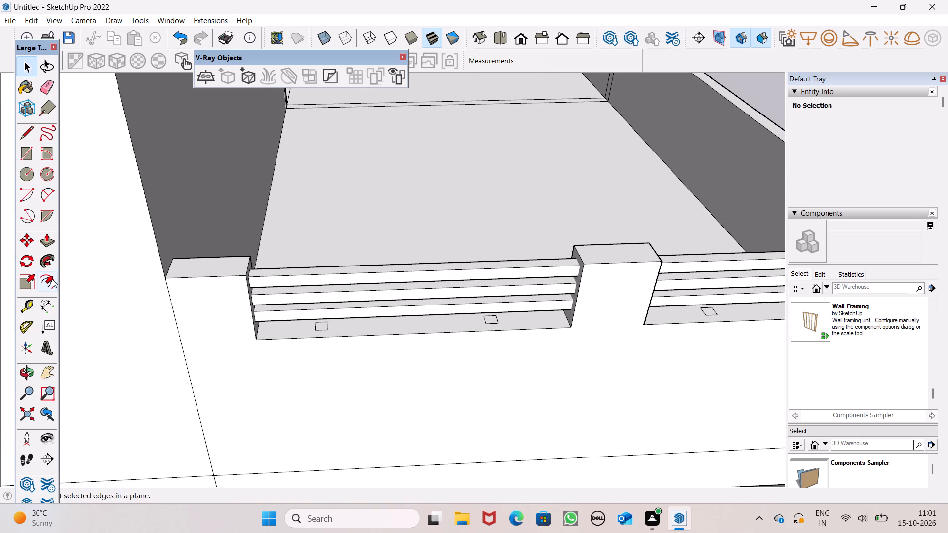
click(50, 239)
scroll(328, 299, up, 2)
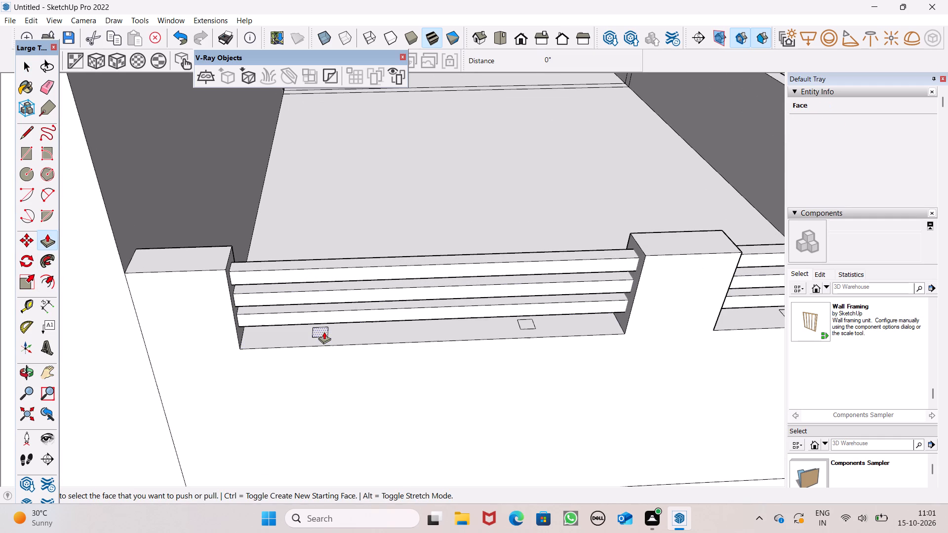
drag(324, 332, 317, 280)
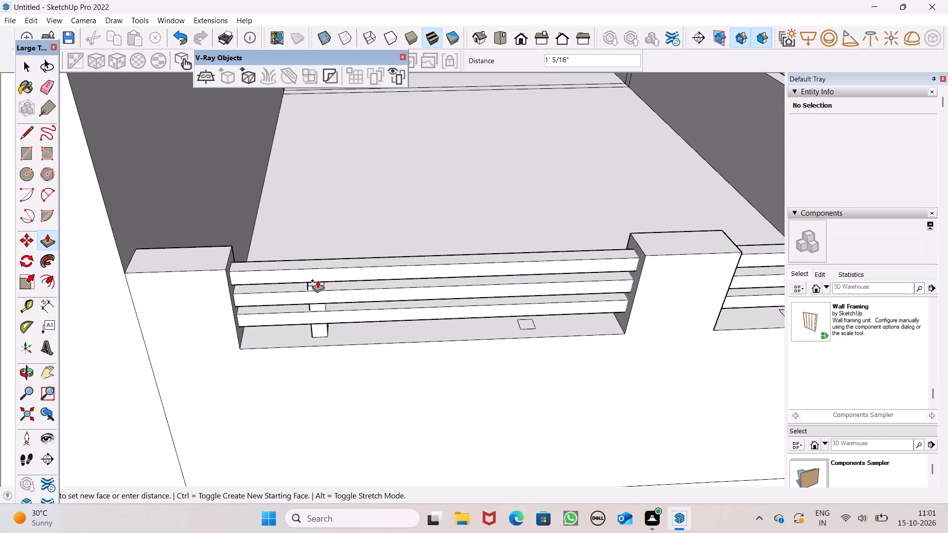
drag(317, 280, 316, 275)
Push/Pull the first bay's other square, near the middle post, up about 1' 1 7/16" through the rails.
scroll(382, 299, up, 1)
middle_drag(382, 297, 387, 116)
middle_drag(381, 145, 372, 269)
scroll(465, 259, down, 2)
scroll(676, 261, up, 4)
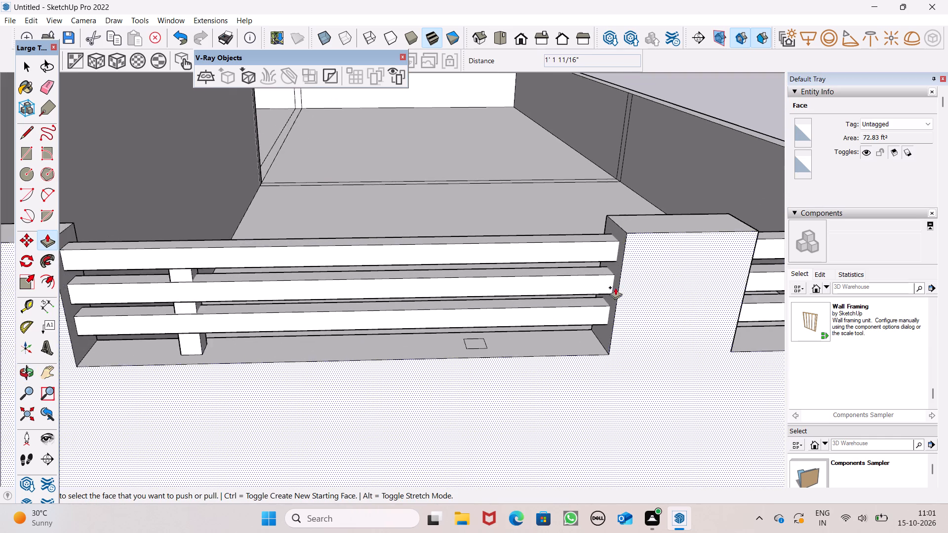
scroll(615, 287, up, 2)
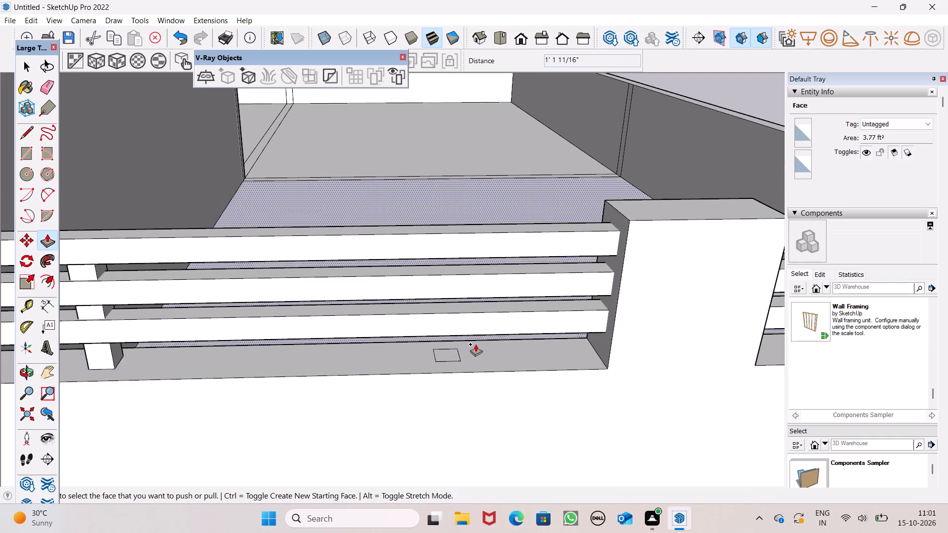
scroll(406, 335, up, 1)
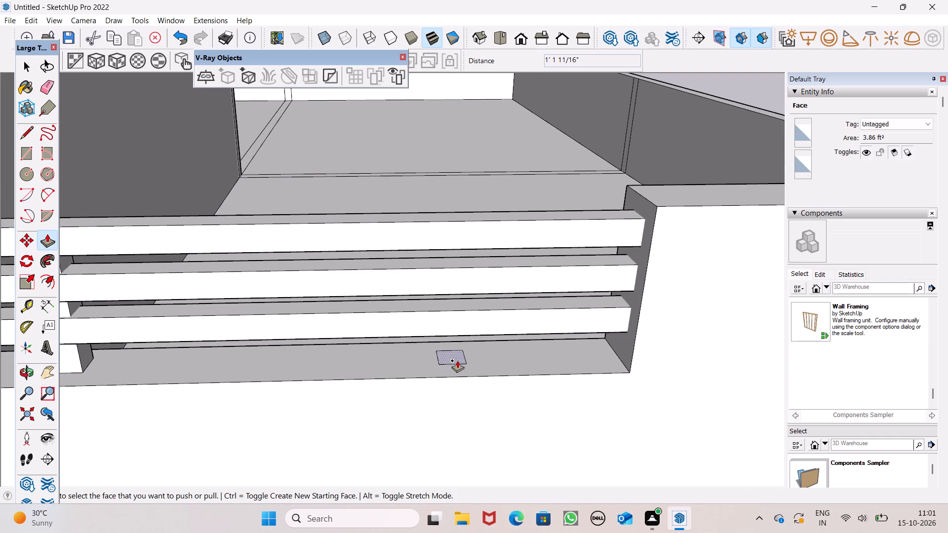
drag(457, 358, 441, 248)
Examine the rails and the first bay's two uprights from the front, up close and within the whole facade.
scroll(437, 301, down, 4)
middle_drag(438, 311, 437, 154)
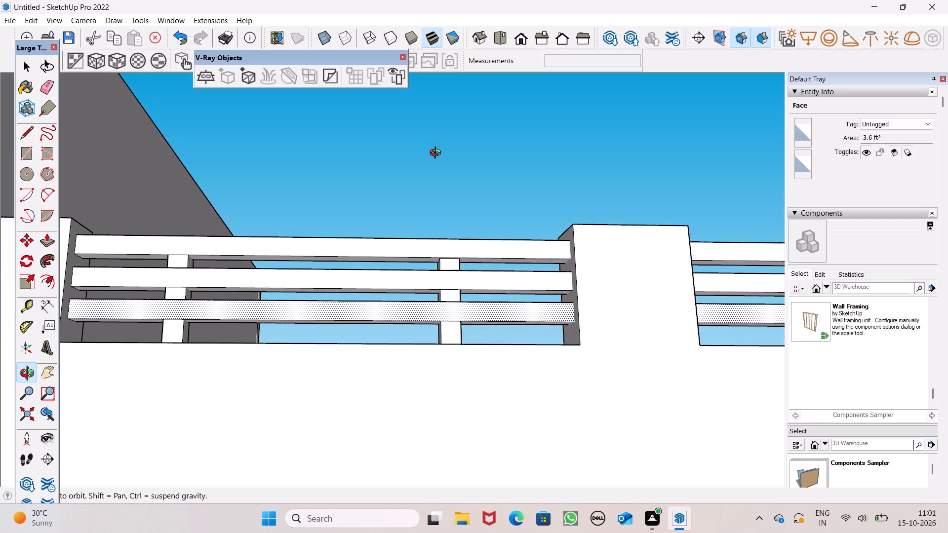
middle_drag(437, 154, 437, 154)
scroll(470, 244, up, 8)
scroll(449, 218, down, 2)
scroll(440, 223, up, 1)
scroll(434, 226, down, 5)
scroll(419, 219, up, 1)
scroll(419, 219, down, 5)
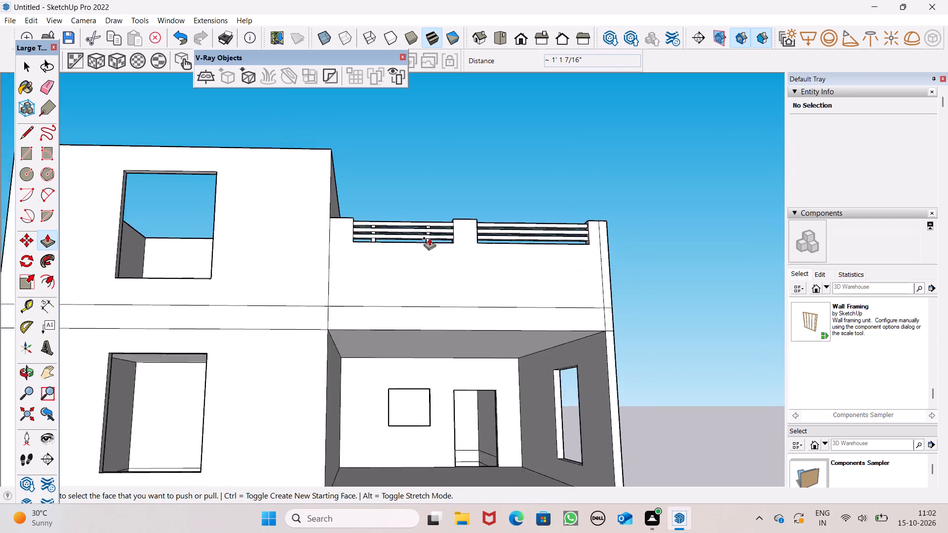
scroll(429, 238, down, 2)
Push/Pull the second bay's square nearest the middle post up through the rails to the top of the top rail.
middle_drag(484, 255, 497, 395)
scroll(492, 419, up, 1)
scroll(553, 284, up, 7)
middle_drag(554, 295, 551, 318)
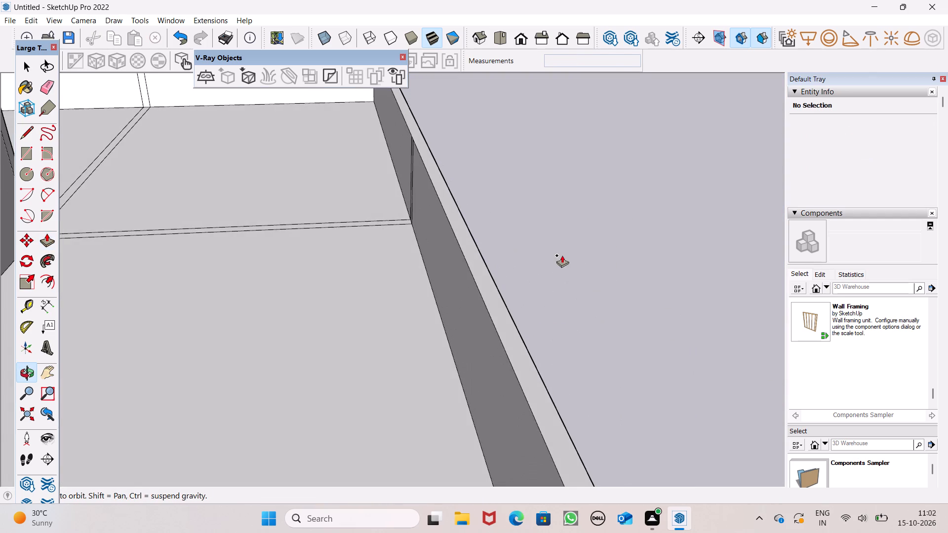
scroll(565, 251, down, 5)
scroll(454, 327, up, 11)
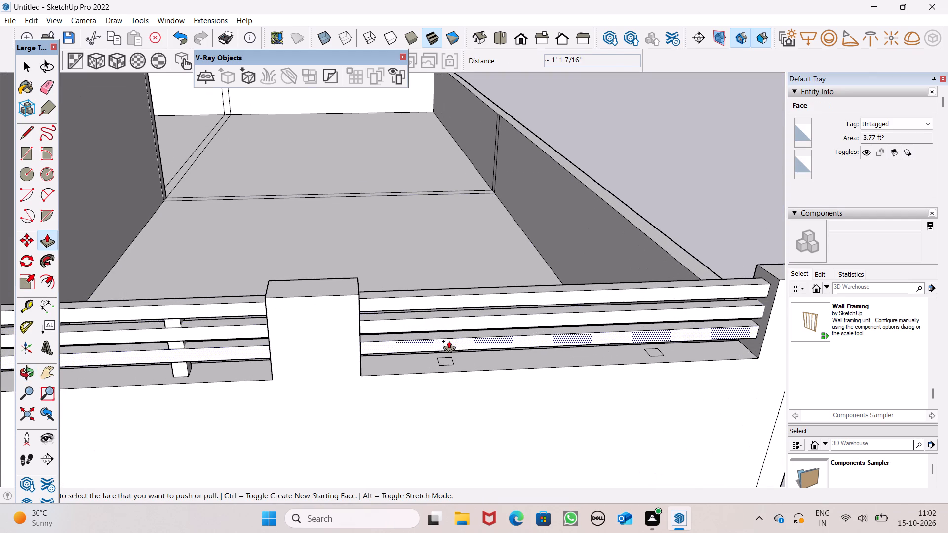
drag(447, 358, 438, 315)
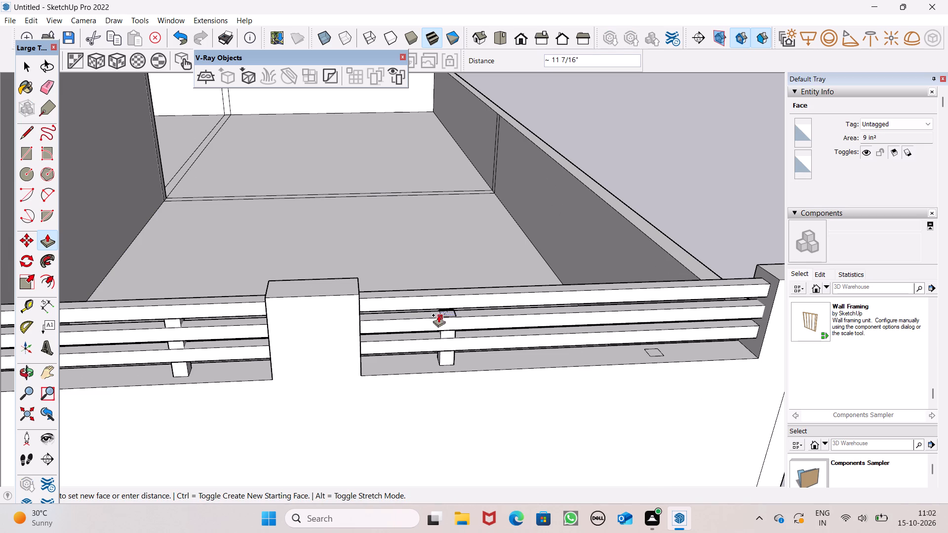
drag(438, 315, 439, 297)
scroll(519, 322, up, 1)
middle_drag(519, 322, 515, 329)
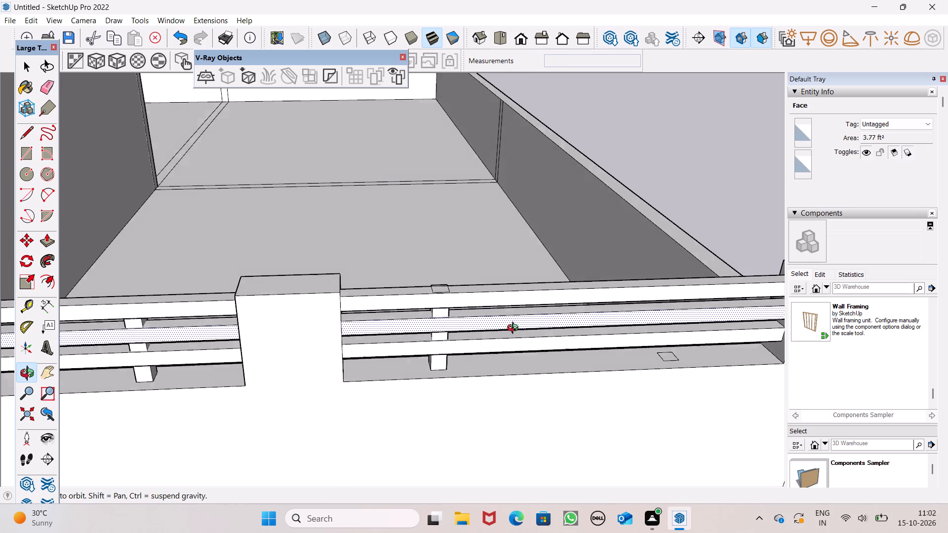
Undo the Push/Pull of the second bay's upright nearest the middle post.
middle_drag(515, 329, 512, 334)
key(ctrl+z)
Push/Pull the second bay's square nearest the middle post up about 1' 1 7/16" through the rails.
scroll(459, 329, down, 1)
middle_drag(459, 362, 461, 393)
scroll(444, 337, down, 1)
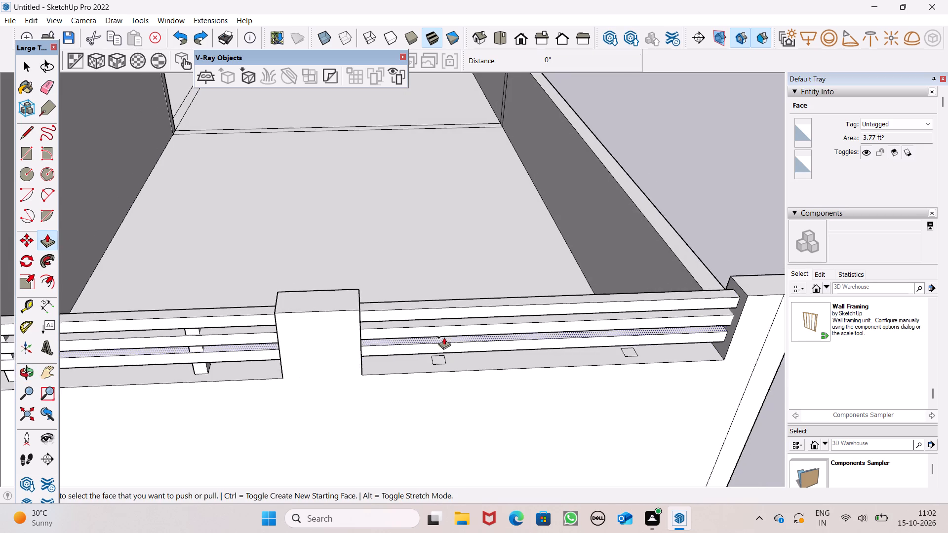
scroll(444, 337, up, 8)
drag(432, 377, 429, 327)
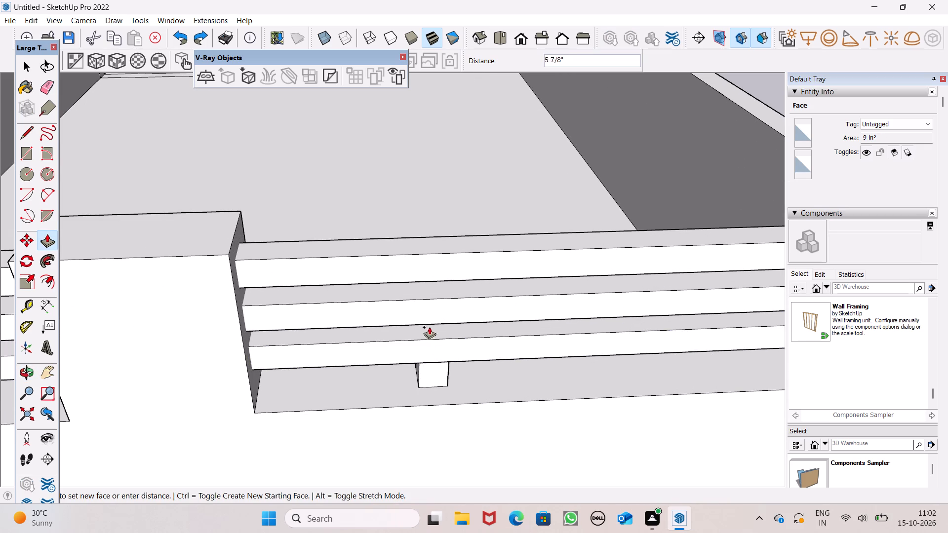
drag(429, 327, 424, 278)
scroll(400, 343, down, 5)
middle_drag(452, 350, 452, 270)
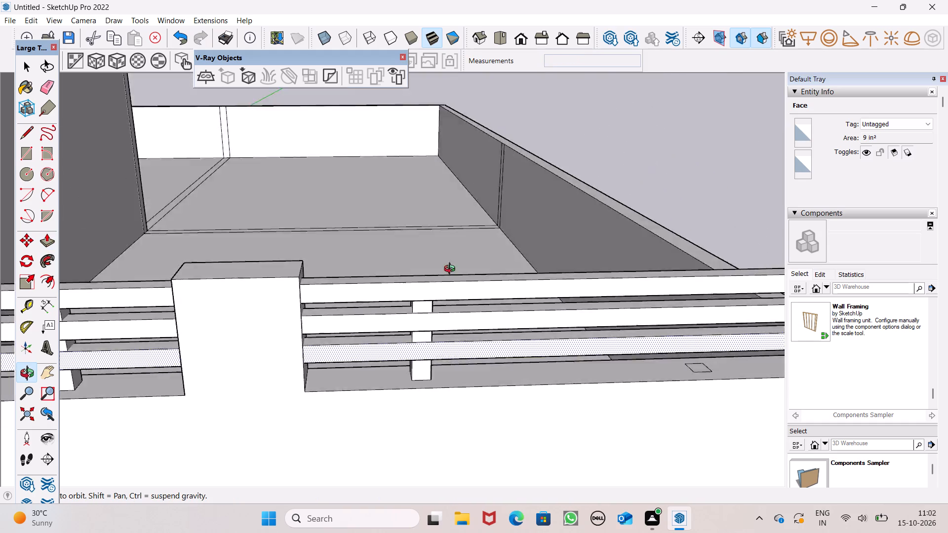
middle_drag(452, 270, 431, 247)
Push/Pull the second bay's remaining square, near the end post, up through all three rails as an upright.
scroll(432, 253, down, 5)
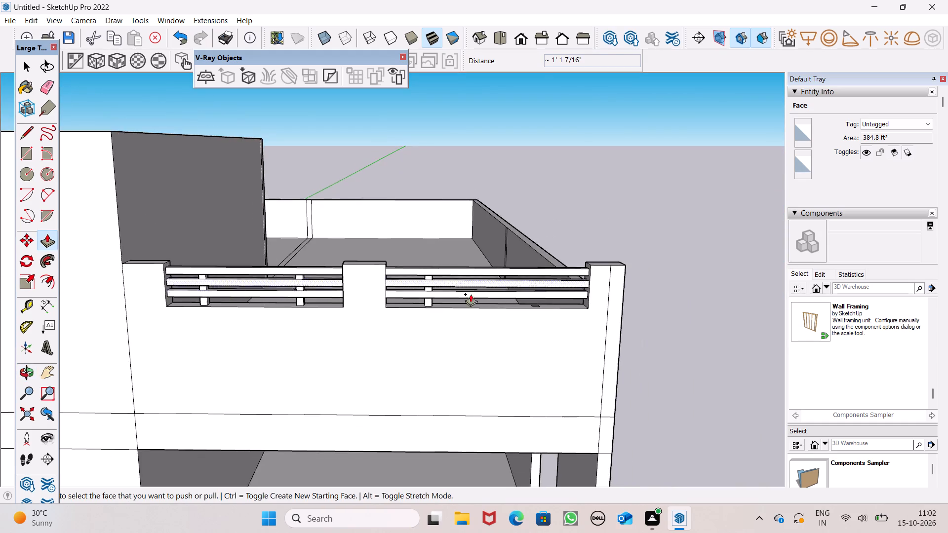
middle_drag(559, 293, 596, 412)
scroll(561, 280, up, 12)
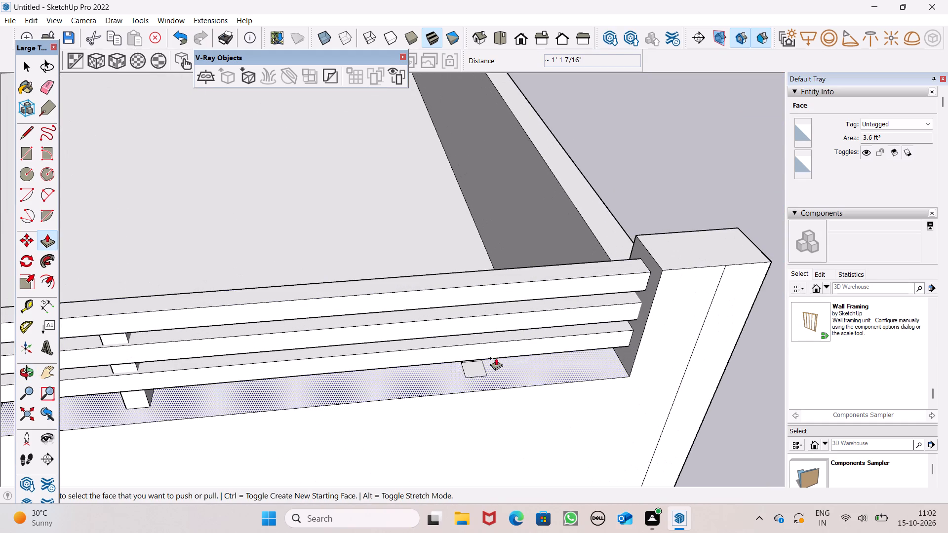
drag(474, 368, 468, 287)
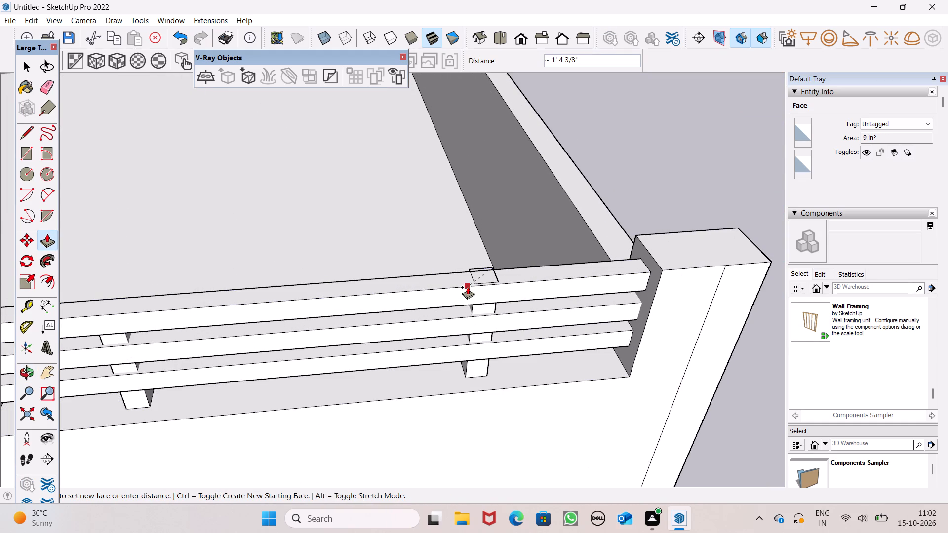
drag(468, 287, 469, 292)
Examine the finished parapet railing and its uprights up close, from behind and within the whole facade.
middle_drag(497, 318, 446, 43)
scroll(487, 240, up, 1)
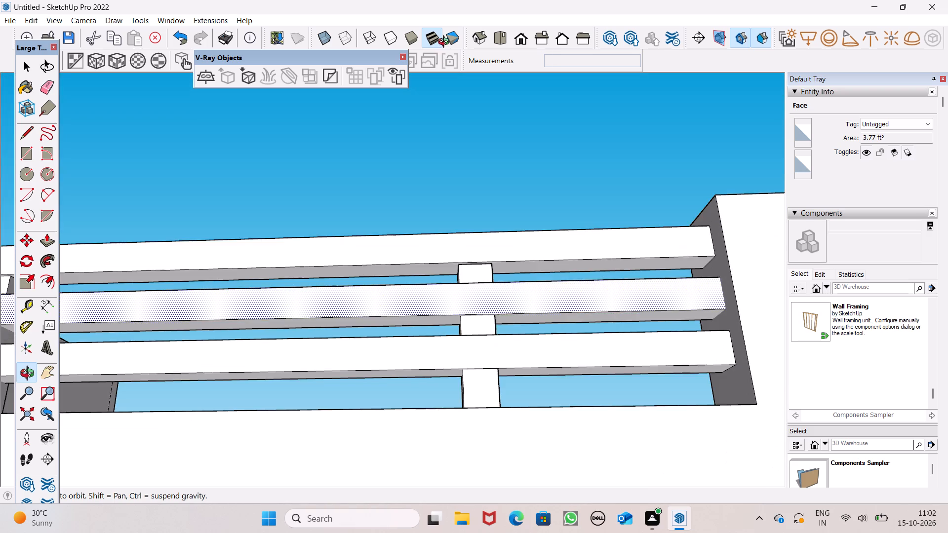
middle_drag(446, 43, 506, 118)
key(space)
scroll(522, 135, down, 5)
scroll(519, 224, up, 1)
middle_drag(519, 224, 4, 510)
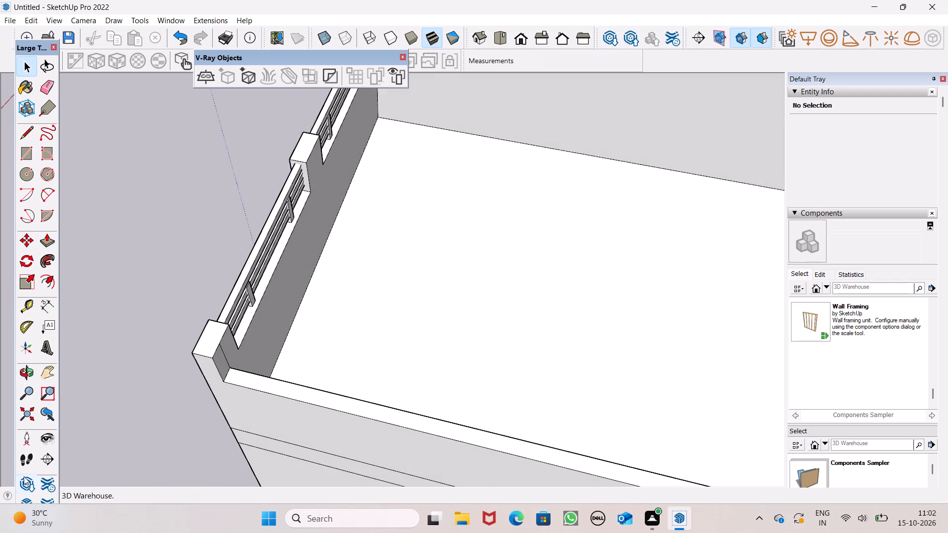
scroll(152, 347, down, 2)
middle_drag(186, 340, 296, 258)
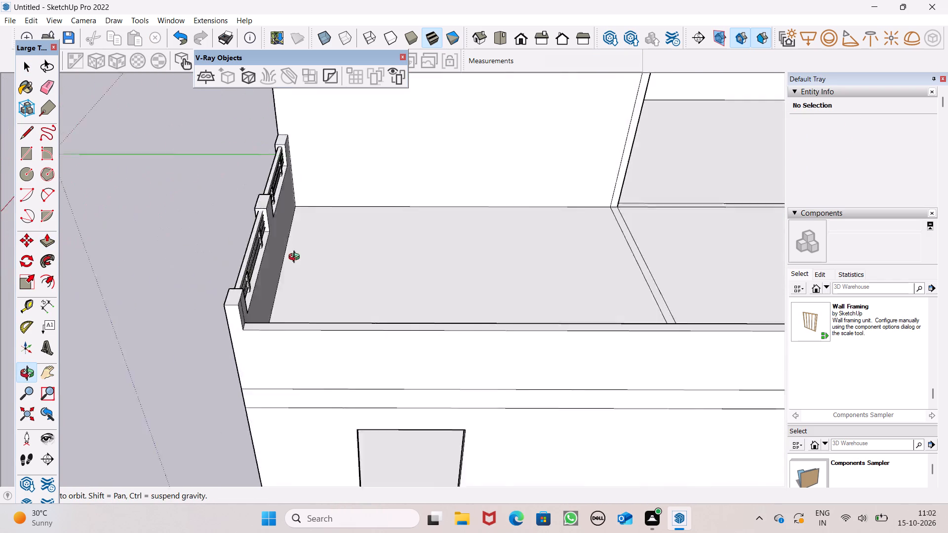
middle_drag(296, 258, 478, 231)
scroll(435, 260, up, 1)
middle_drag(457, 261, 586, 219)
scroll(538, 220, down, 1)
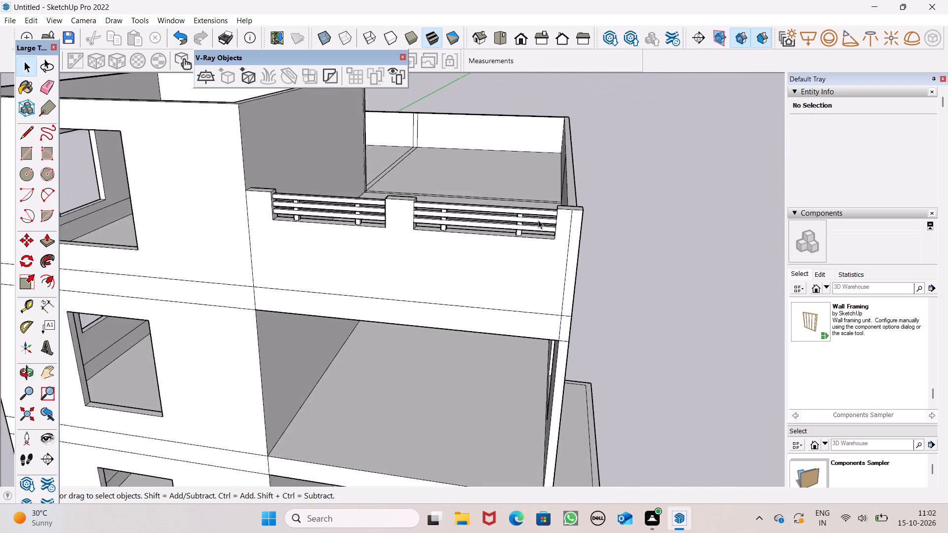
scroll(538, 220, down, 2)
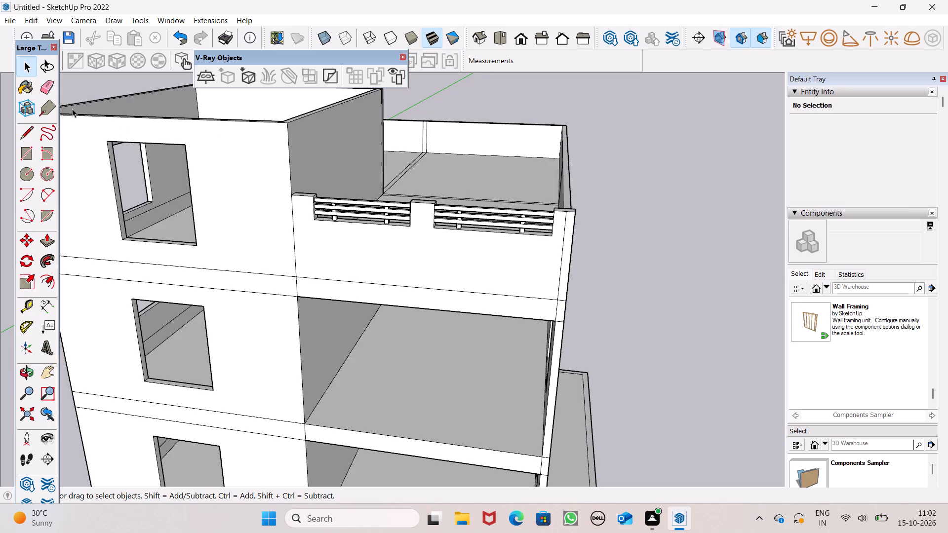
Draw a rectangle about 2' 5 11/16" by 11 1/2" on the parapet's front face below the first railing bay.
drag(29, 152, 34, 152)
middle_drag(458, 234, 493, 214)
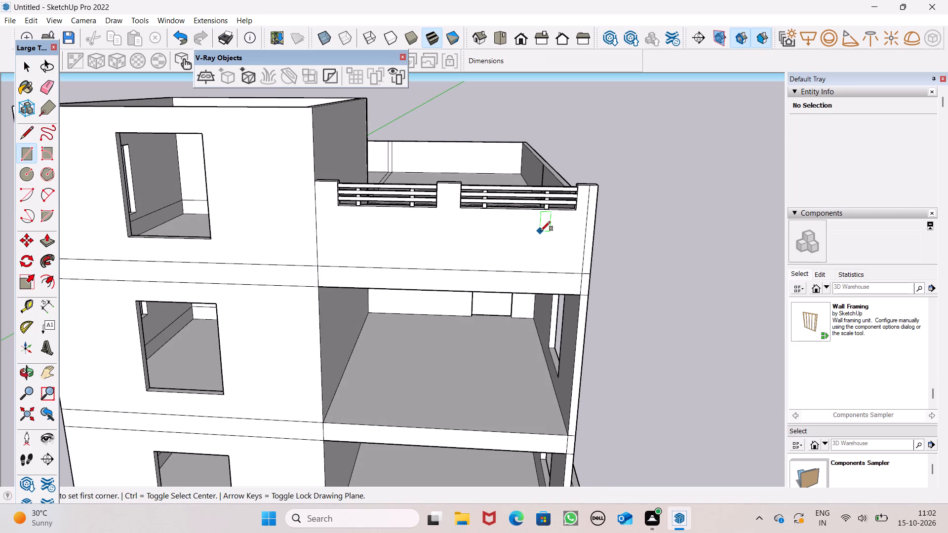
scroll(483, 207, up, 1)
middle_drag(509, 241, 547, 219)
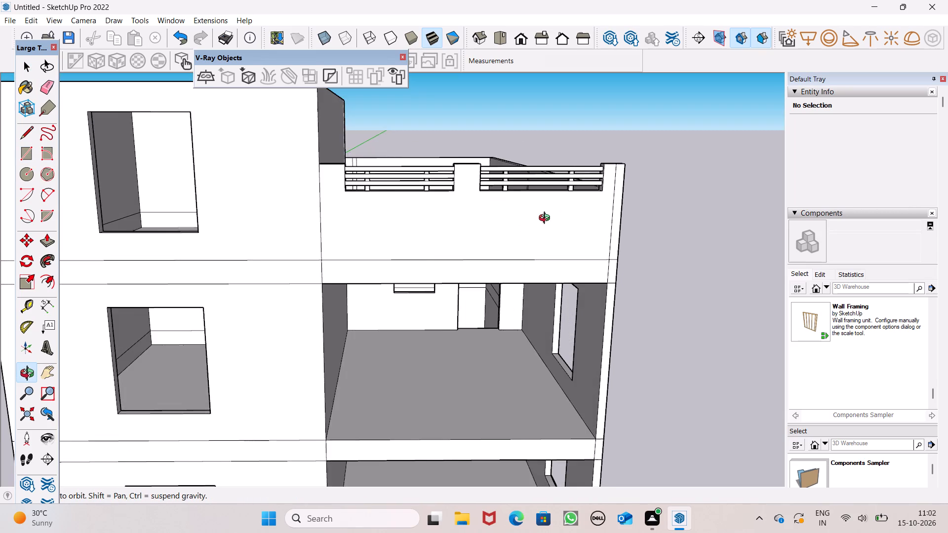
middle_drag(547, 219, 538, 222)
scroll(527, 208, up, 2)
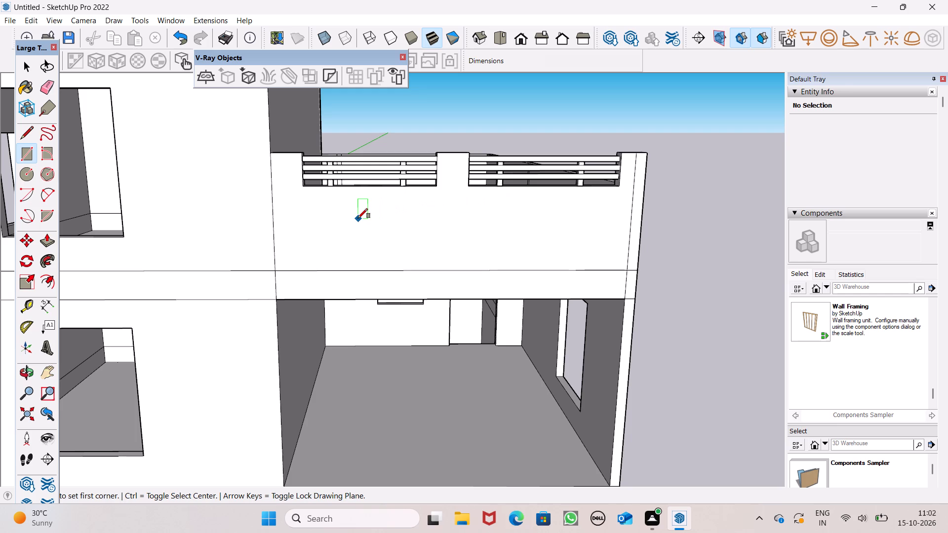
click(347, 209)
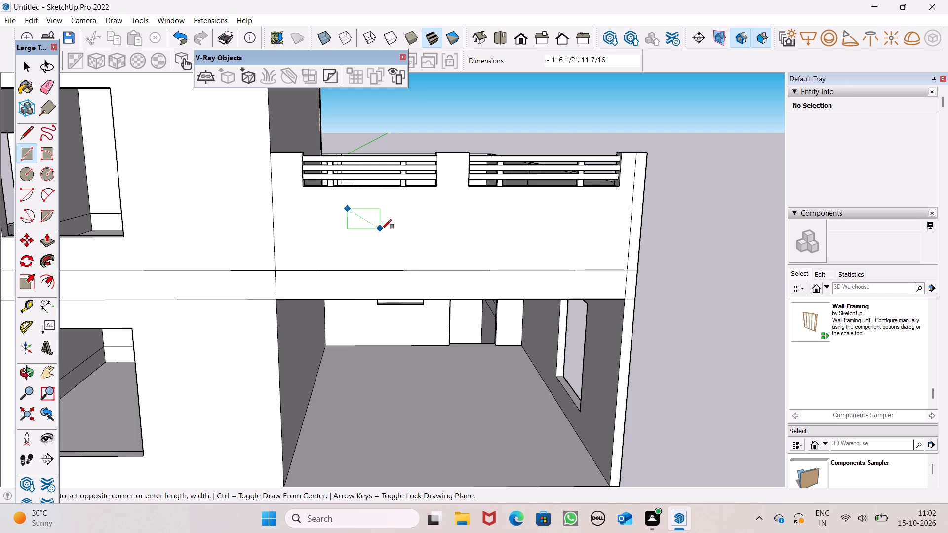
click(400, 229)
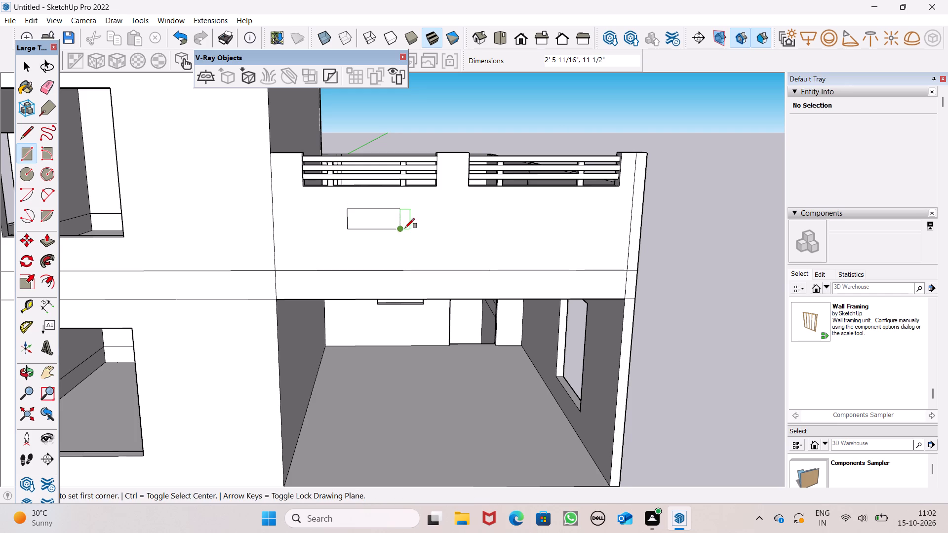
key(space)
Copy the rectangle about 8' sideways along the parapet's front face to sit below the second railing bay.
scroll(397, 247, down, 2)
scroll(621, 206, up, 3)
scroll(383, 228, down, 1)
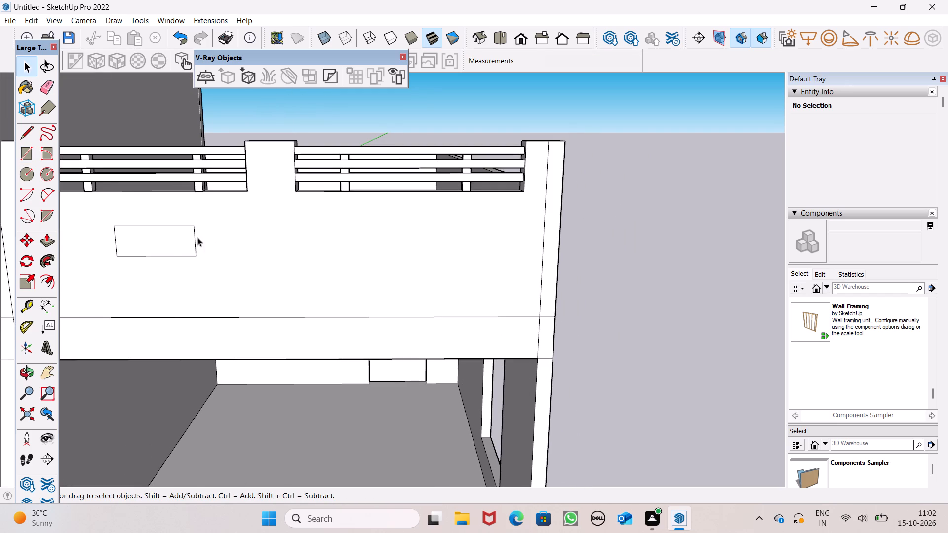
double_click(175, 242)
scroll(313, 228, down, 2)
key(m)
key(Return)
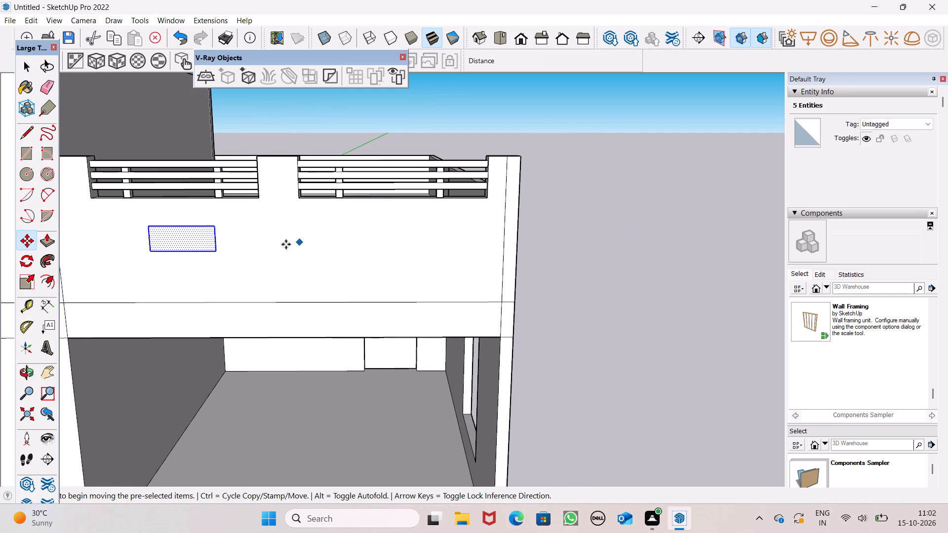
drag(212, 251, 434, 248)
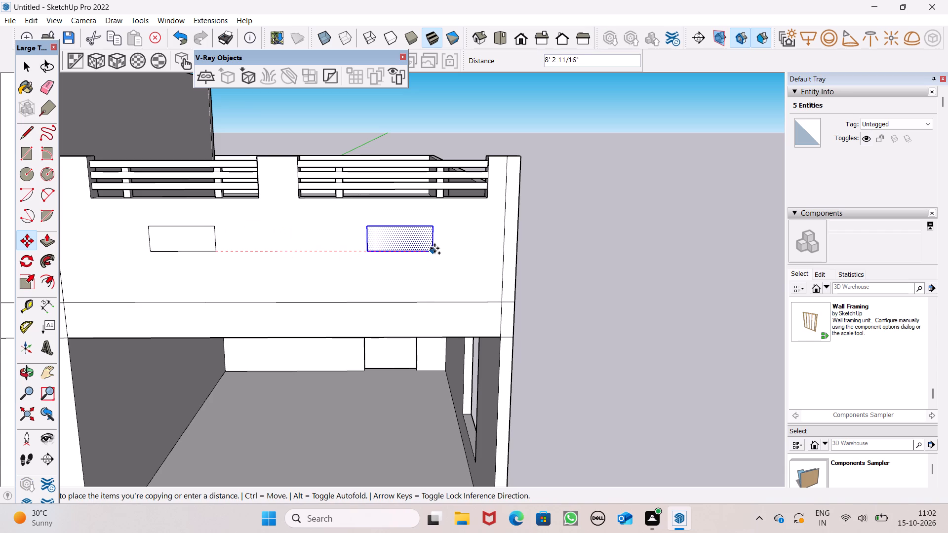
drag(434, 248, 428, 246)
drag(428, 246, 428, 246)
key(space)
click(608, 242)
Erase the vertical line running down the front face of the parapet's end post to the floor band.
scroll(607, 243, down, 2)
middle_drag(573, 233, 554, 244)
scroll(548, 245, up, 1)
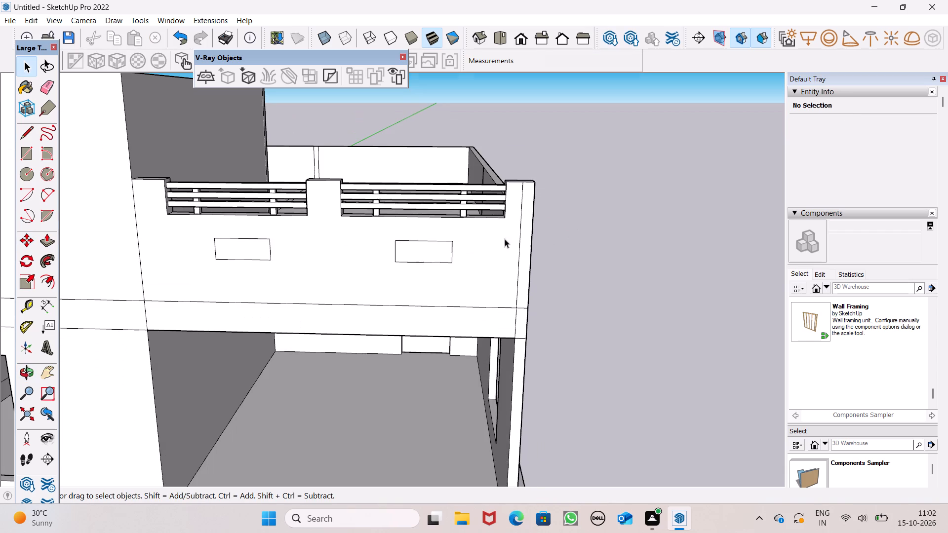
click(42, 86)
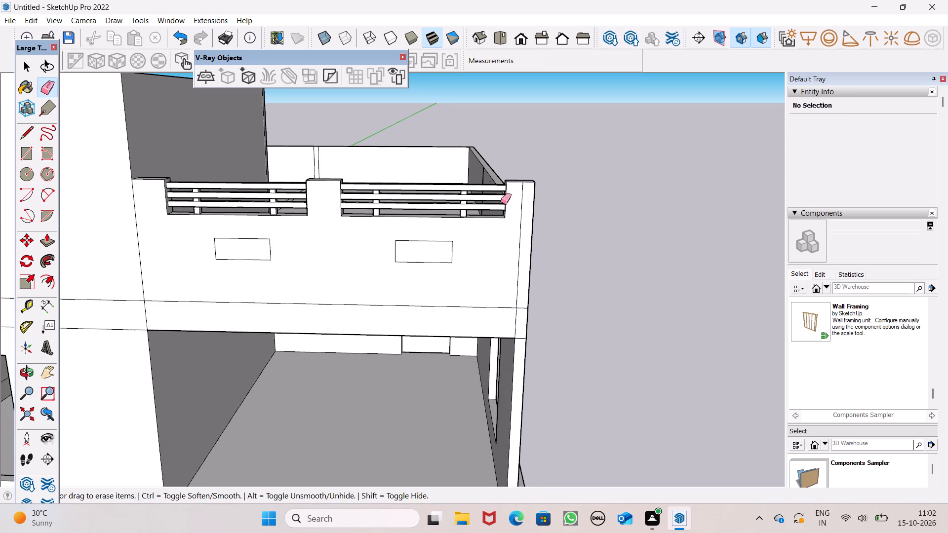
scroll(505, 206, down, 1)
drag(513, 218, 516, 223)
drag(520, 220, 517, 225)
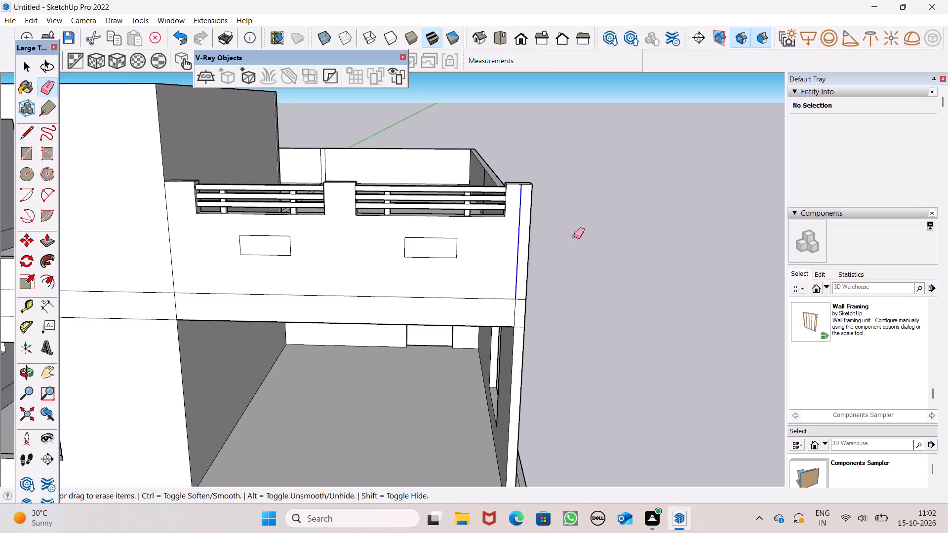
Draw a small square about 6" wide on the front face of the parapet post beside the tower wall.
click(20, 154)
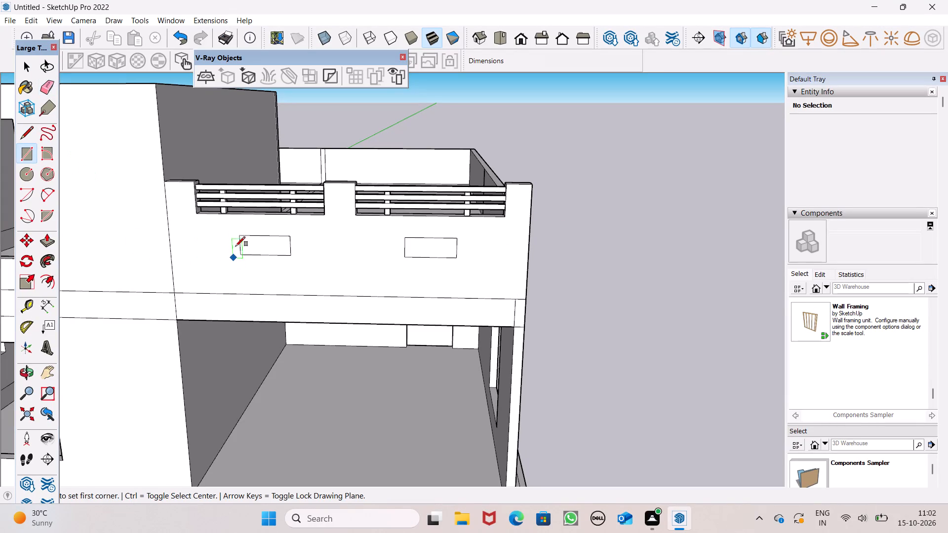
scroll(239, 137, up, 3)
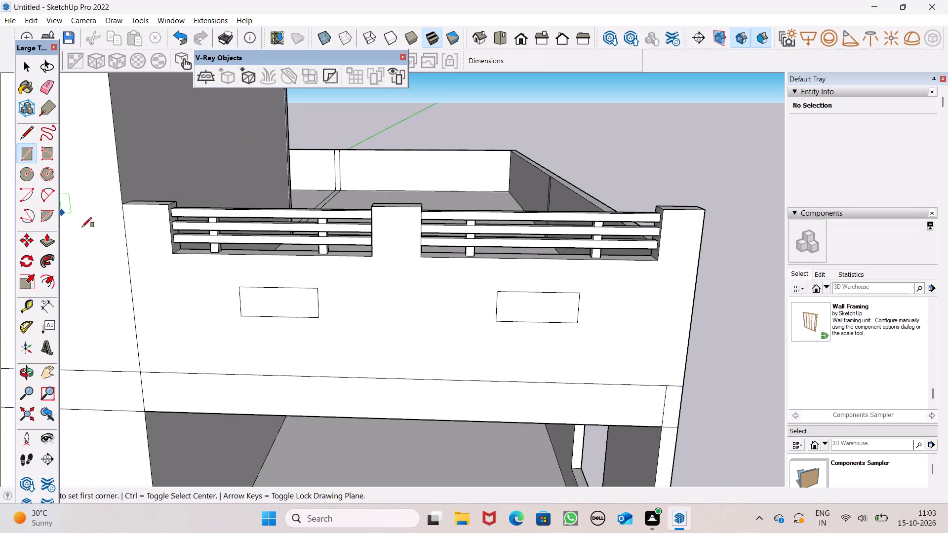
scroll(152, 256, up, 1)
middle_drag(152, 255, 164, 232)
scroll(134, 228, up, 6)
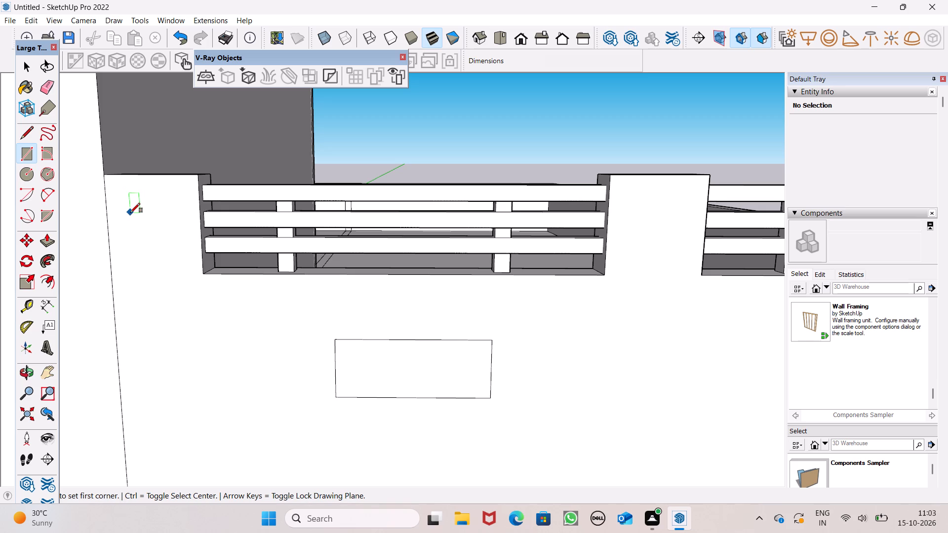
click(135, 207)
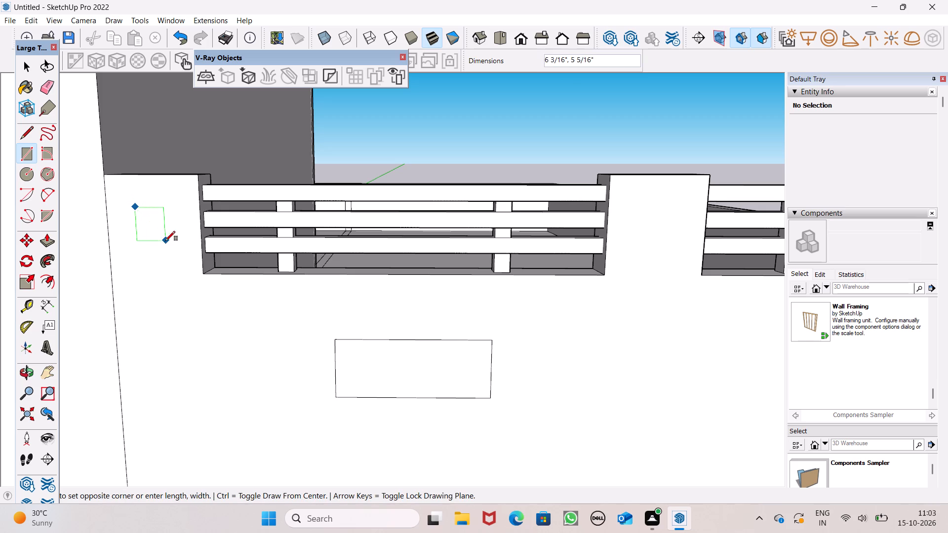
click(170, 241)
key(space)
scroll(82, 241, down, 5)
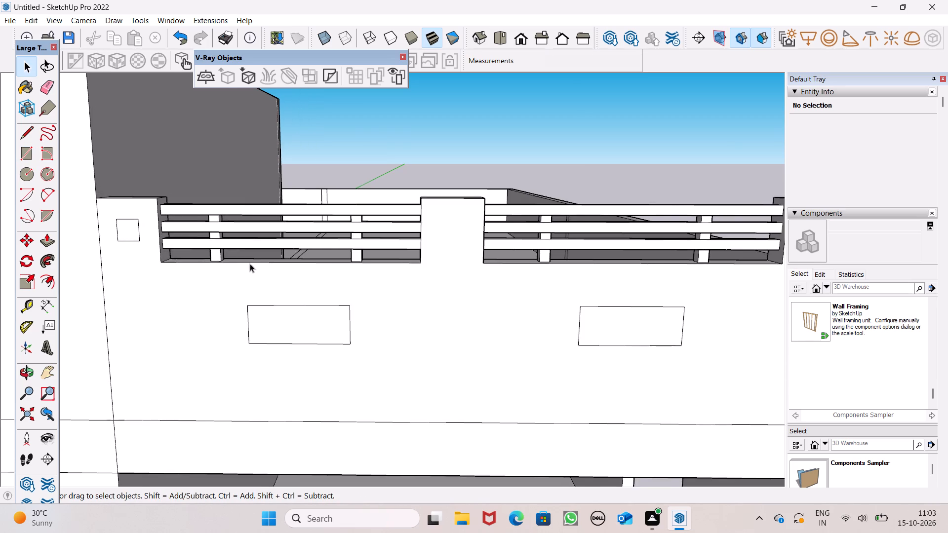
Copy the small square about 7' 8" along the parapet onto the middle post's front face.
scroll(246, 261, down, 2)
scroll(309, 271, down, 3)
middle_drag(384, 280, 347, 314)
scroll(360, 270, up, 2)
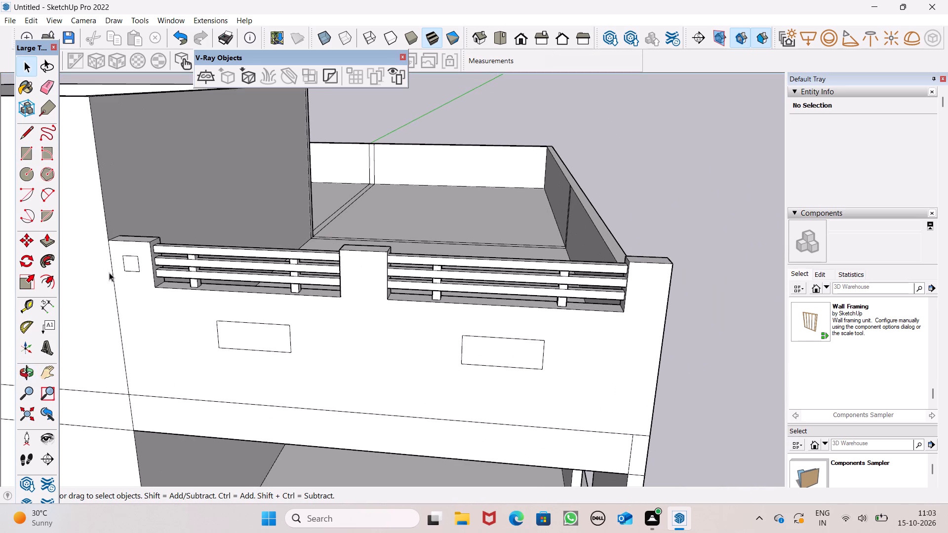
double_click(130, 266)
key(m)
key(Return)
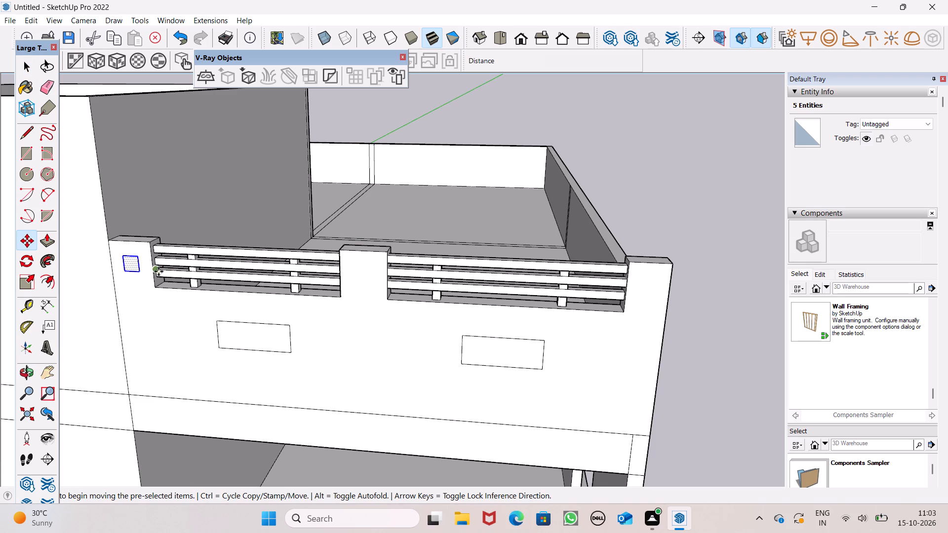
drag(137, 272, 218, 282)
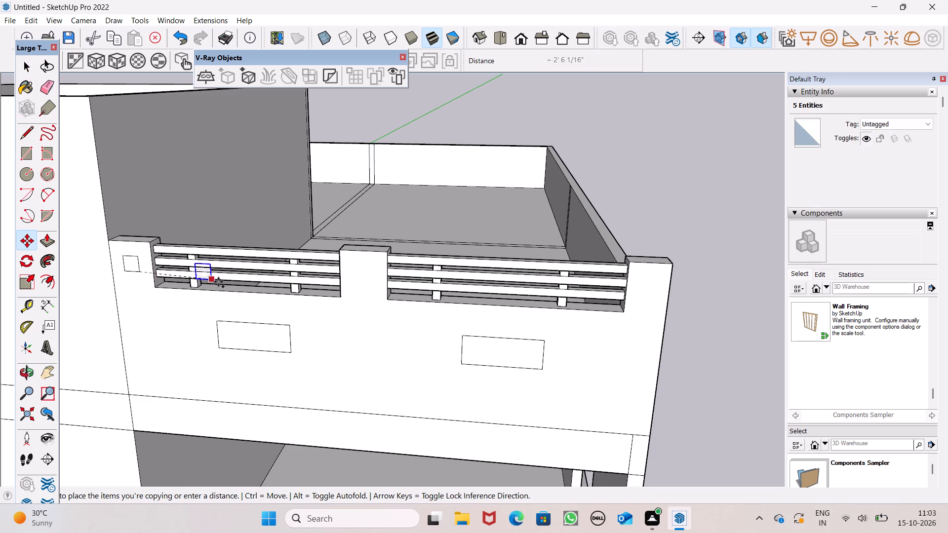
drag(218, 282, 372, 290)
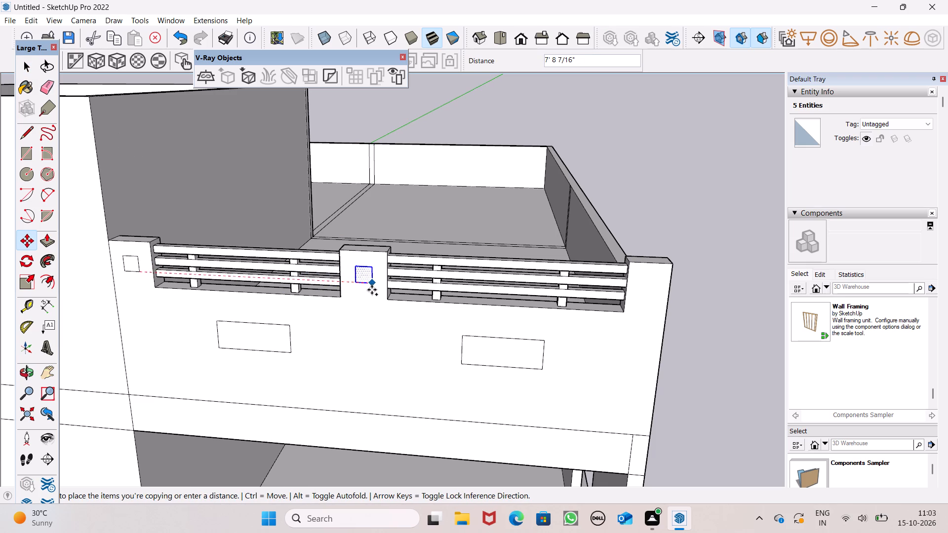
drag(372, 290, 371, 289)
Copy the middle post's small square along the parapet onto the end post's front face.
drag(371, 285, 371, 284)
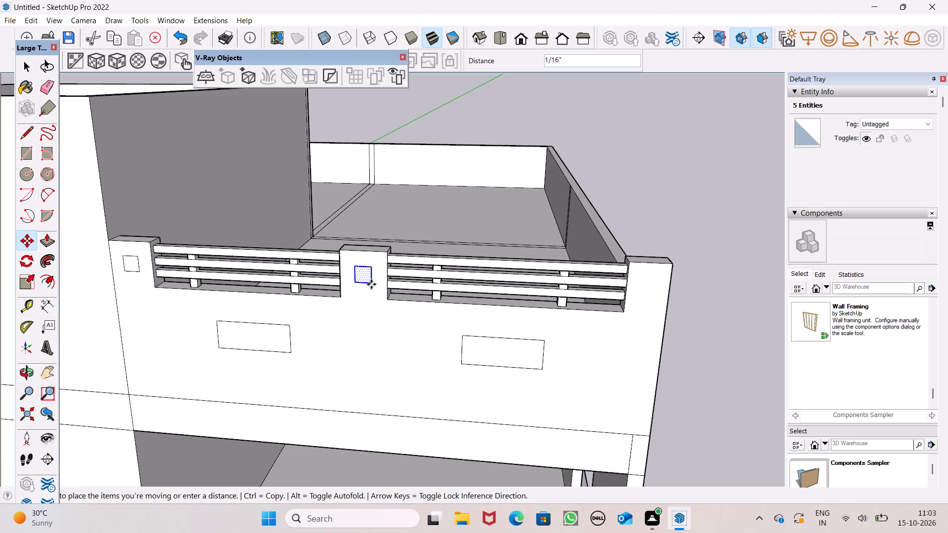
drag(371, 284, 656, 297)
key(space)
click(713, 276)
scroll(619, 151, down, 1)
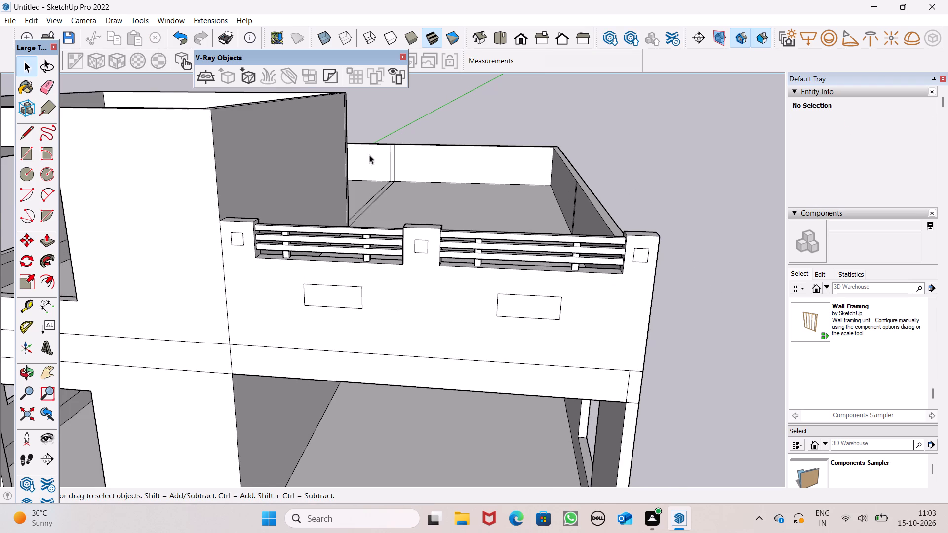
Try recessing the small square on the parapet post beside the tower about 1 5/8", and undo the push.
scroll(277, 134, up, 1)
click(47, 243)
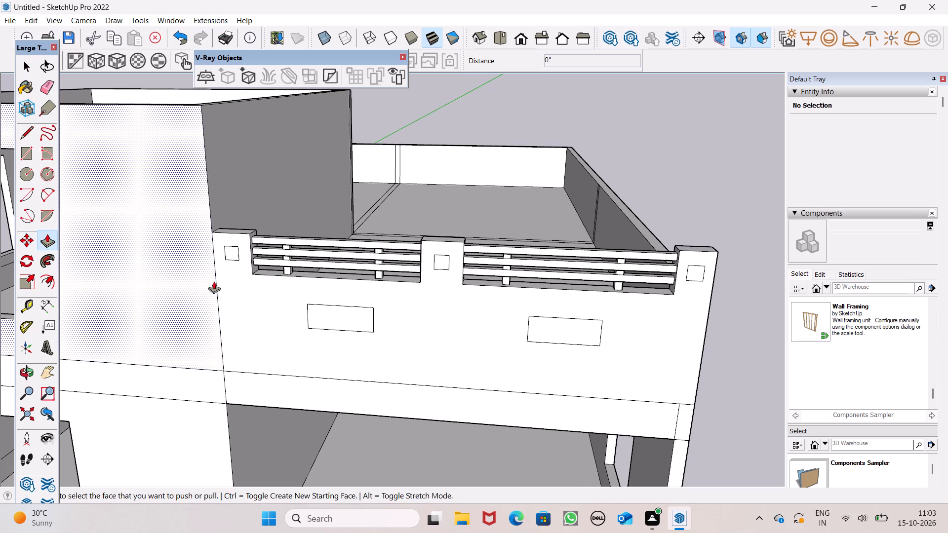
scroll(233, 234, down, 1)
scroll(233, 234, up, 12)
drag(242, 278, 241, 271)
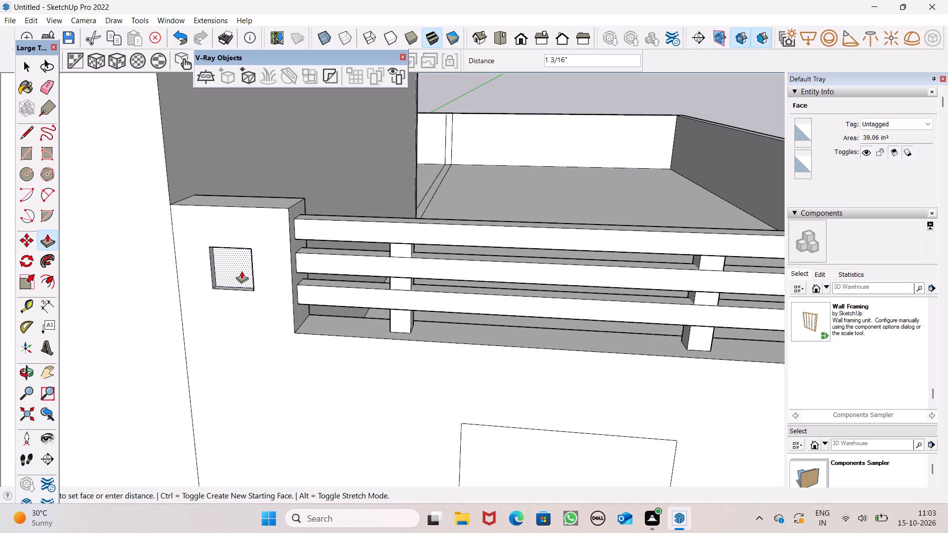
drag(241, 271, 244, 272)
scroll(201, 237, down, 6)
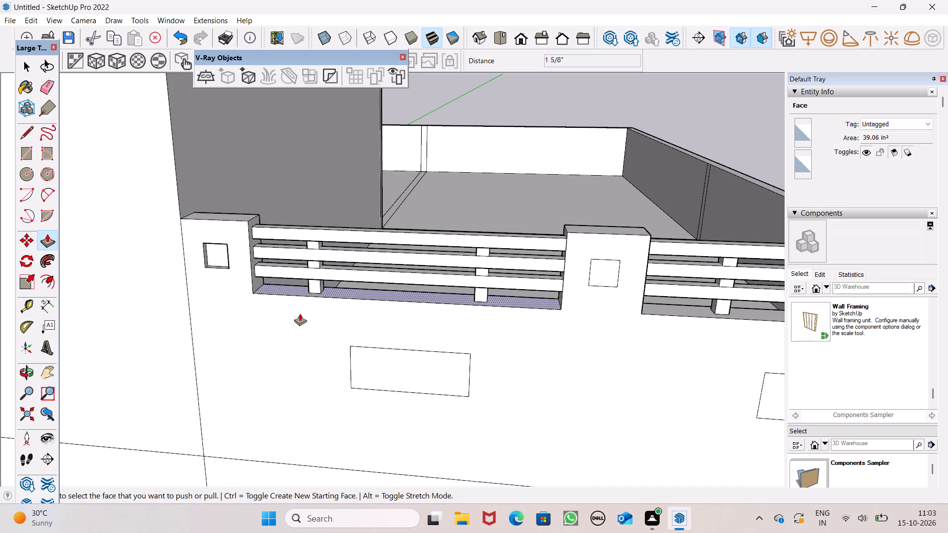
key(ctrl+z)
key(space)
Erase the double line across the terrace floor from the tower corner to the rear parapet and the vertical pair on that parapet.
scroll(237, 260, down, 9)
scroll(538, 174, down, 2)
middle_drag(513, 200, 218, 321)
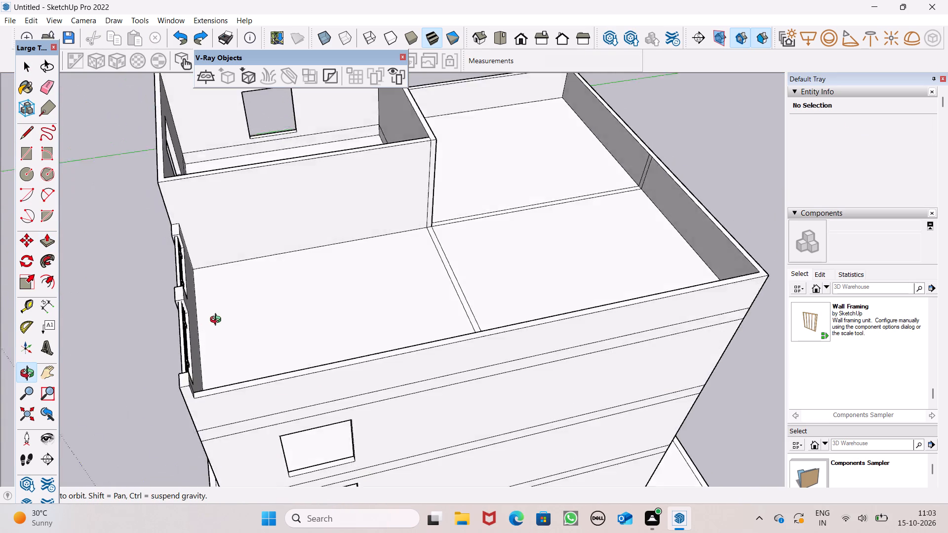
middle_drag(218, 321, 237, 296)
scroll(321, 277, down, 4)
click(55, 98)
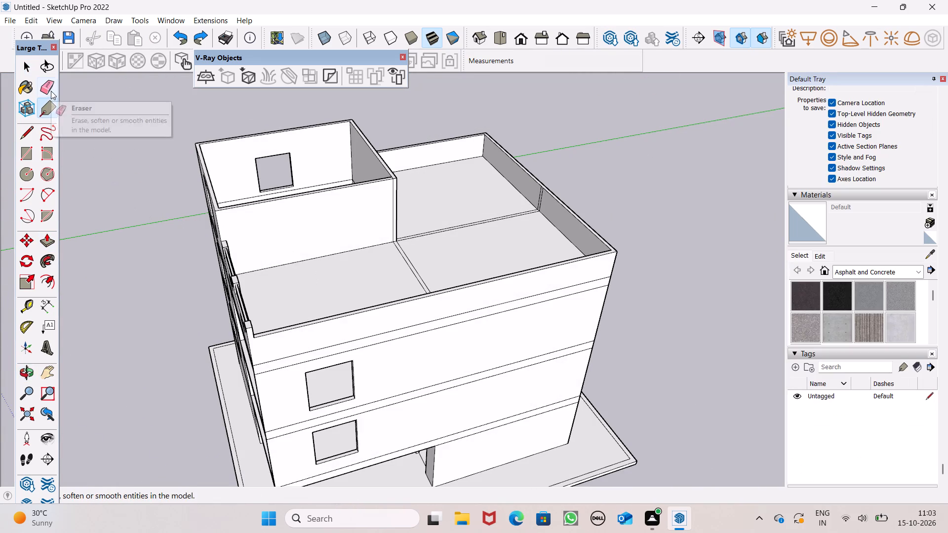
click(51, 91)
scroll(475, 253, up, 6)
drag(434, 205, 434, 214)
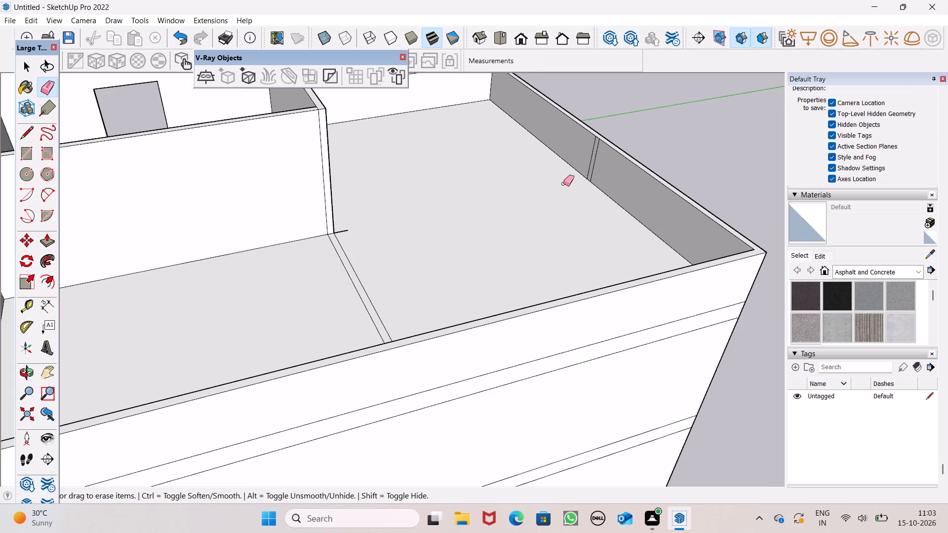
scroll(589, 169, up, 4)
drag(595, 165, 581, 162)
Erase the remaining double line across the terrace floor between the tower corner and the side parapet away from the tower.
scroll(577, 171, down, 5)
middle_drag(433, 285, 49, 356)
scroll(361, 204, up, 4)
scroll(361, 204, down, 1)
drag(337, 202, 337, 210)
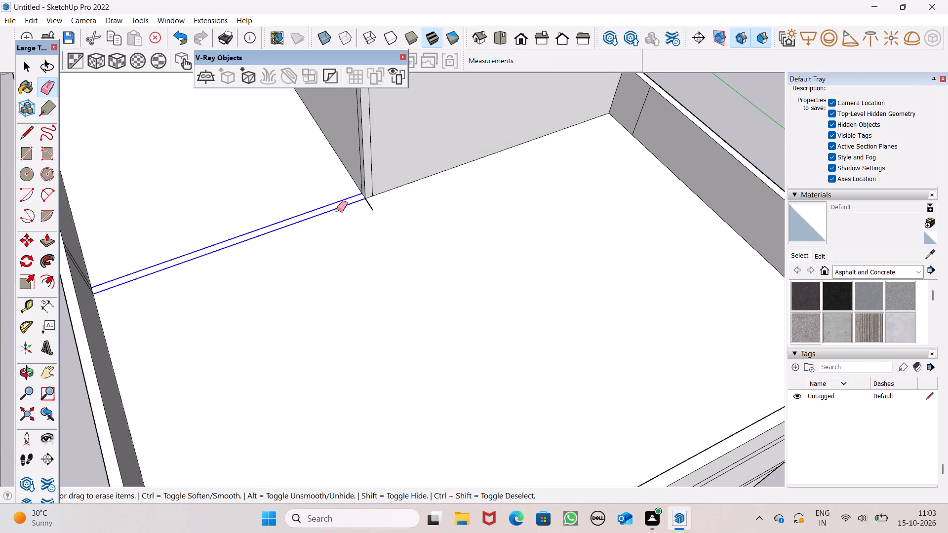
drag(337, 210, 338, 212)
scroll(364, 205, up, 5)
scroll(389, 251, down, 4)
Erase the pair of vertical lines on the inner face of the side parapet away from the tower.
middle_drag(423, 281, 514, 277)
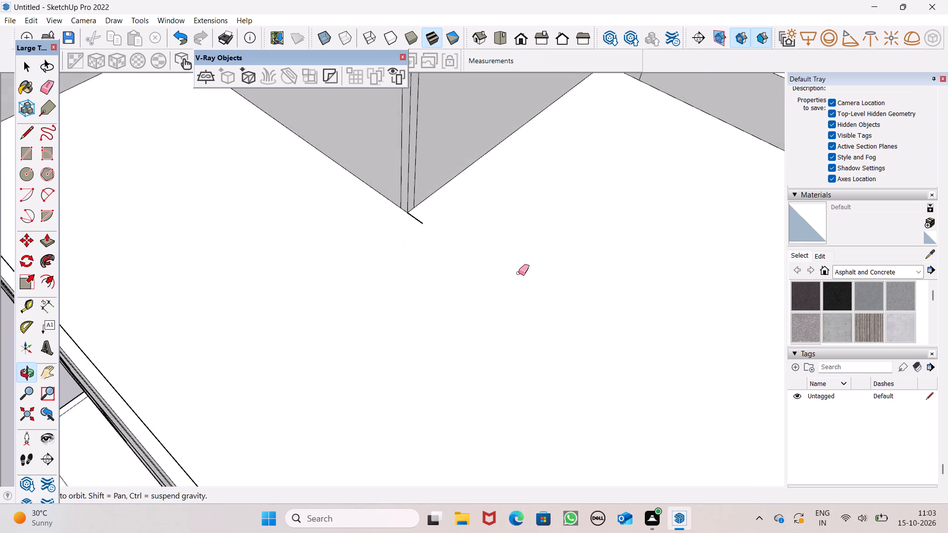
scroll(517, 285, down, 11)
middle_drag(504, 339, 205, 278)
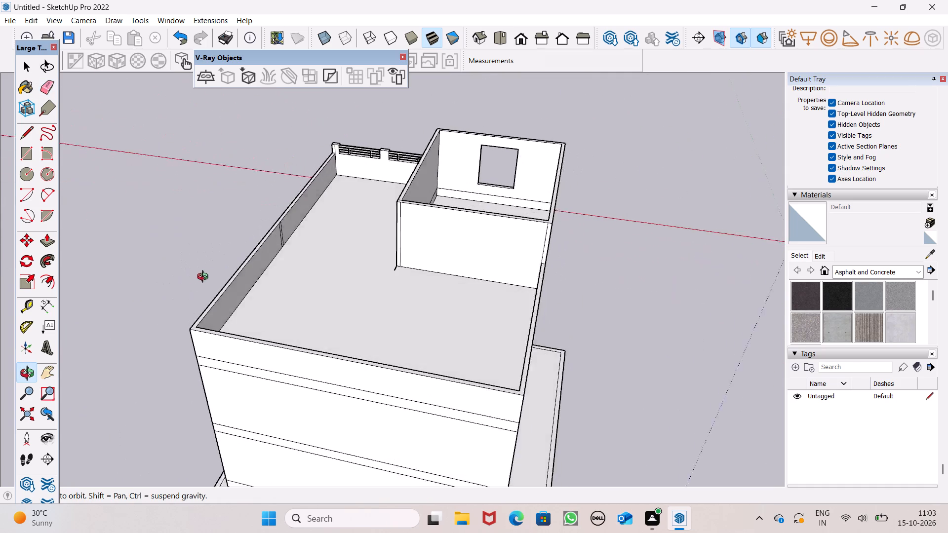
middle_drag(205, 278, 174, 260)
scroll(323, 205, up, 12)
drag(233, 222, 220, 230)
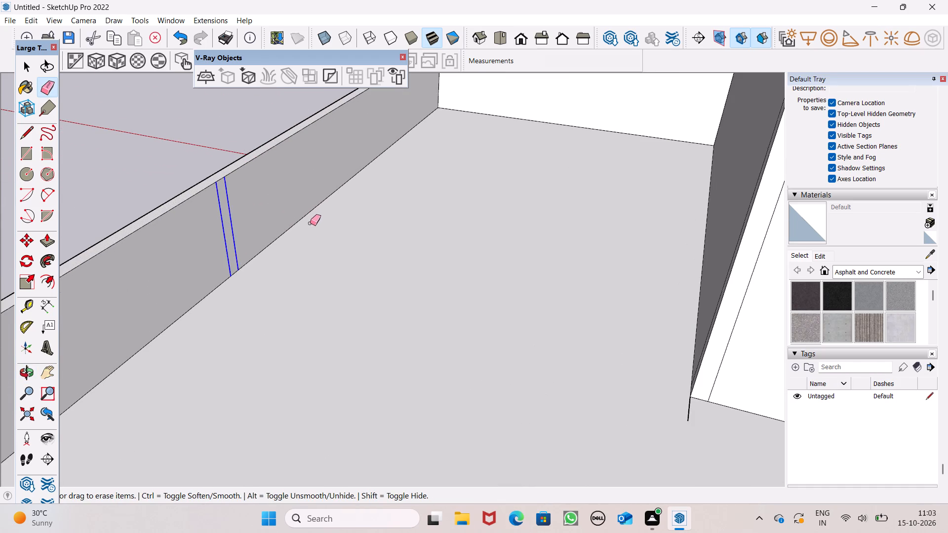
Erase the vertical line on the tower-side parapet's inner face and the short stray line at the foot of the tower corner.
scroll(311, 228, down, 12)
middle_drag(332, 302, 531, 297)
scroll(602, 265, up, 6)
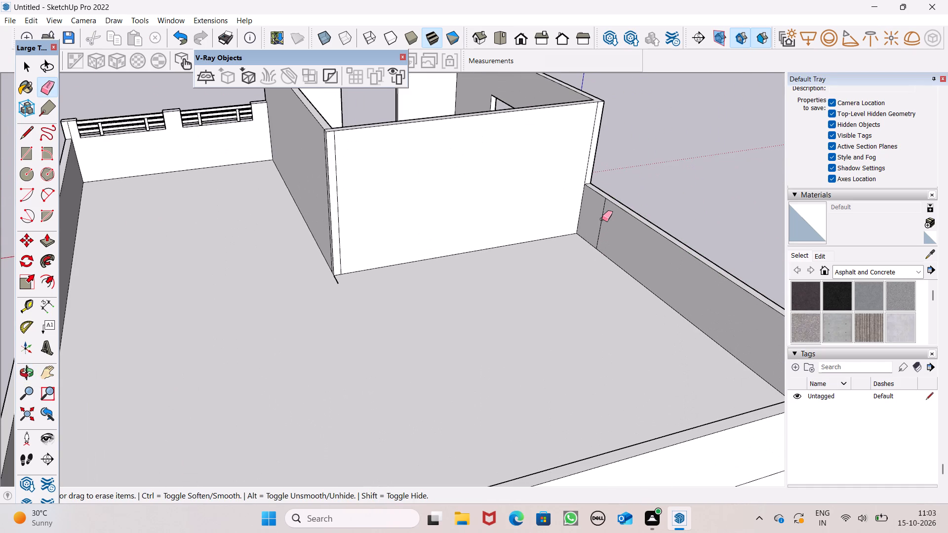
drag(602, 219, 597, 217)
scroll(571, 240, down, 3)
scroll(437, 268, up, 6)
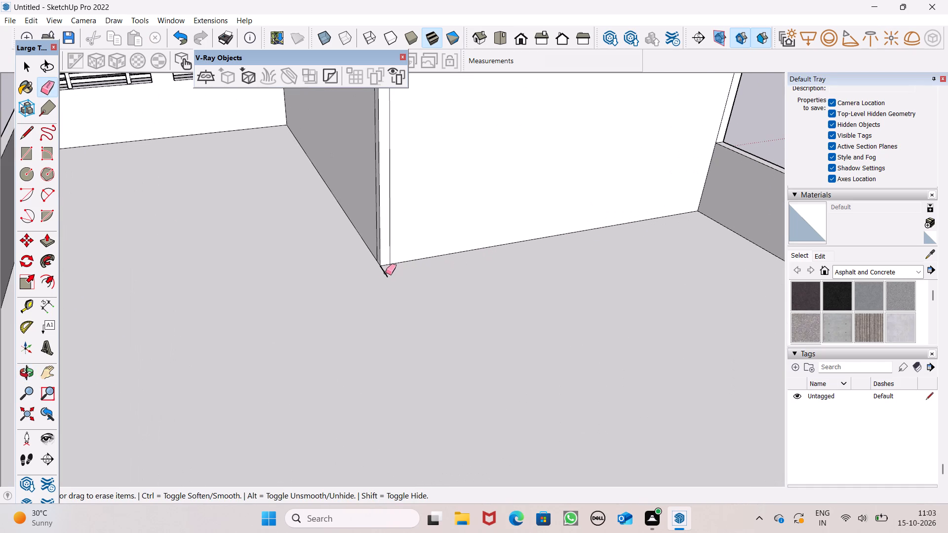
click(386, 272)
Examine the cleaned terrace, the parapets and the front facade from several sides of the building.
scroll(389, 292, down, 10)
middle_drag(342, 302, 509, 285)
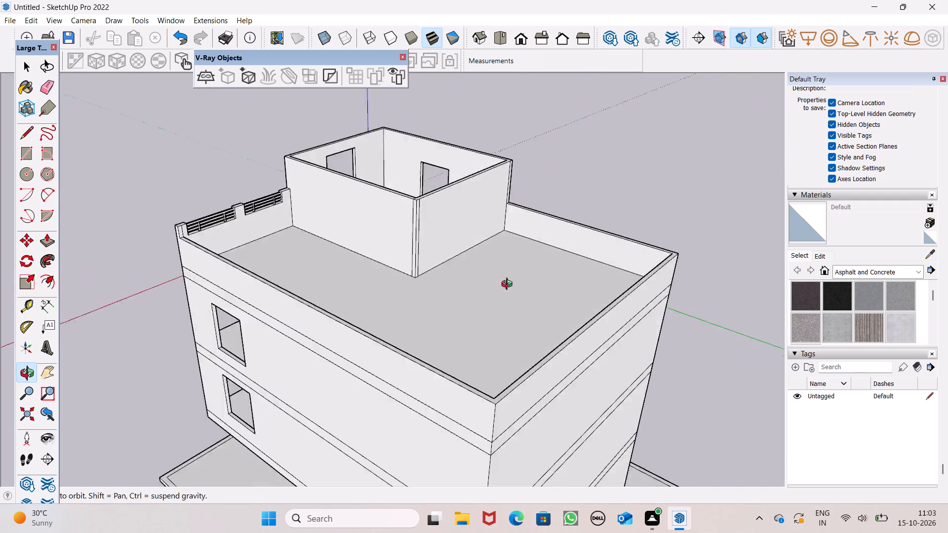
middle_drag(509, 285, 649, 266)
middle_drag(504, 296, 735, 305)
scroll(504, 296, up, 1)
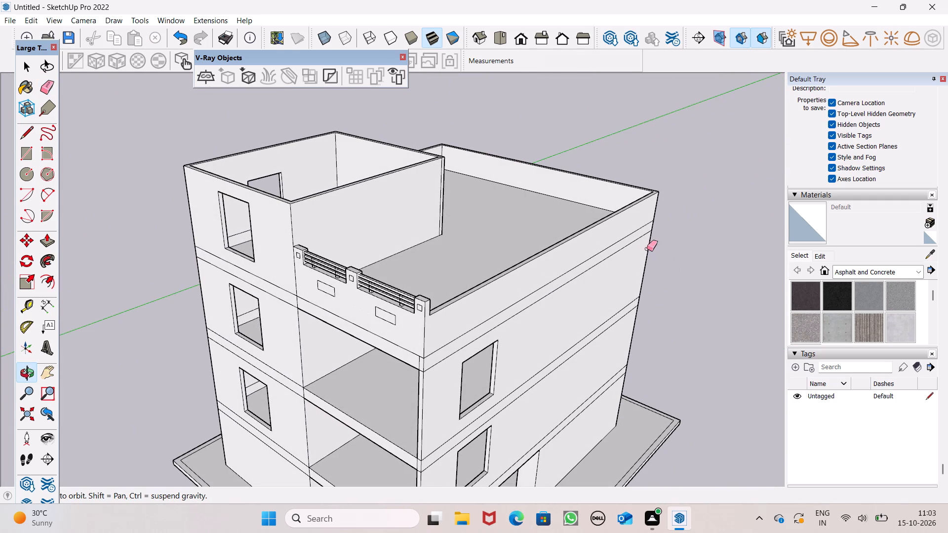
scroll(541, 256, down, 3)
middle_drag(487, 297, 756, 242)
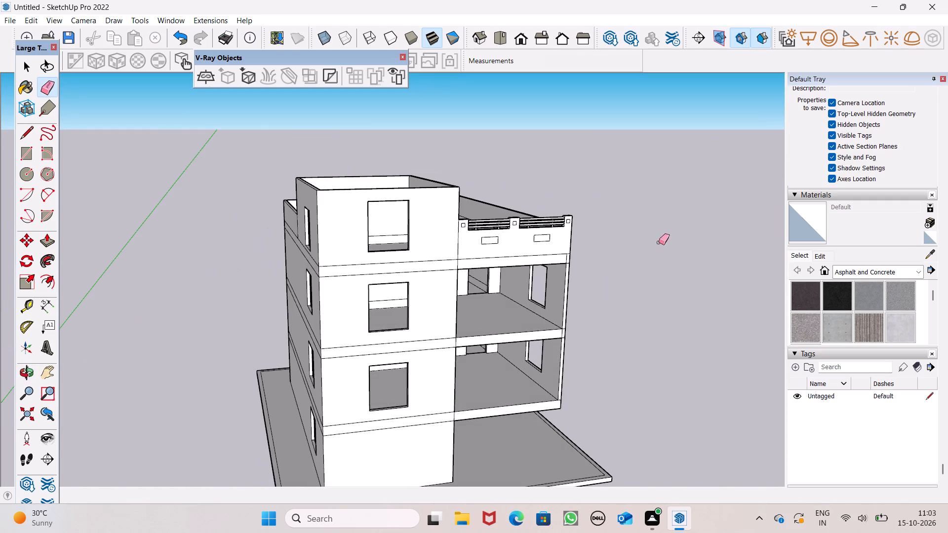
key(space)
middle_drag(621, 231, 311, 270)
scroll(621, 231, up, 1)
scroll(379, 259, up, 6)
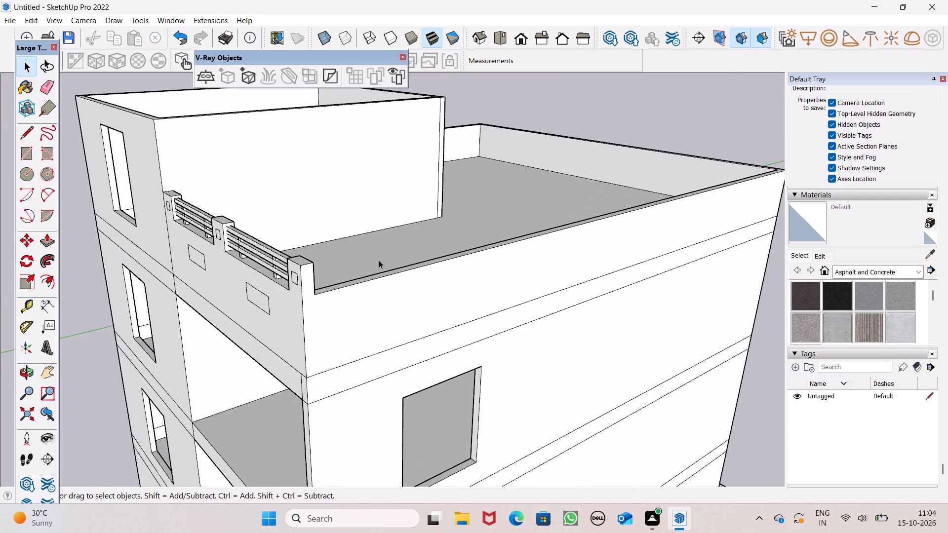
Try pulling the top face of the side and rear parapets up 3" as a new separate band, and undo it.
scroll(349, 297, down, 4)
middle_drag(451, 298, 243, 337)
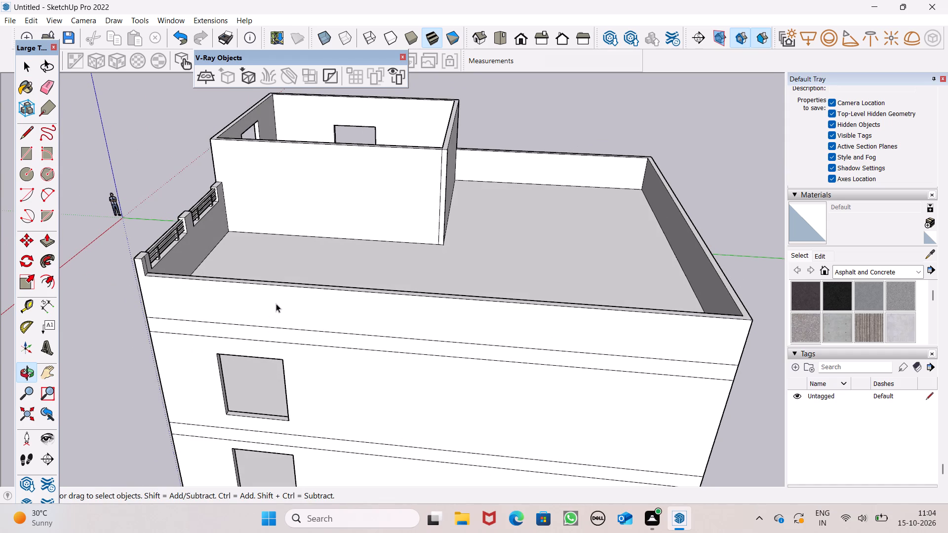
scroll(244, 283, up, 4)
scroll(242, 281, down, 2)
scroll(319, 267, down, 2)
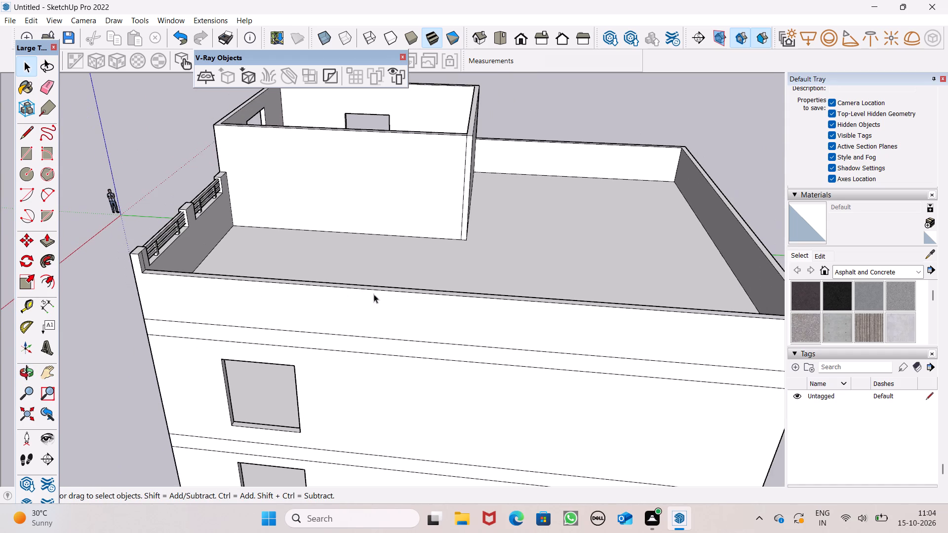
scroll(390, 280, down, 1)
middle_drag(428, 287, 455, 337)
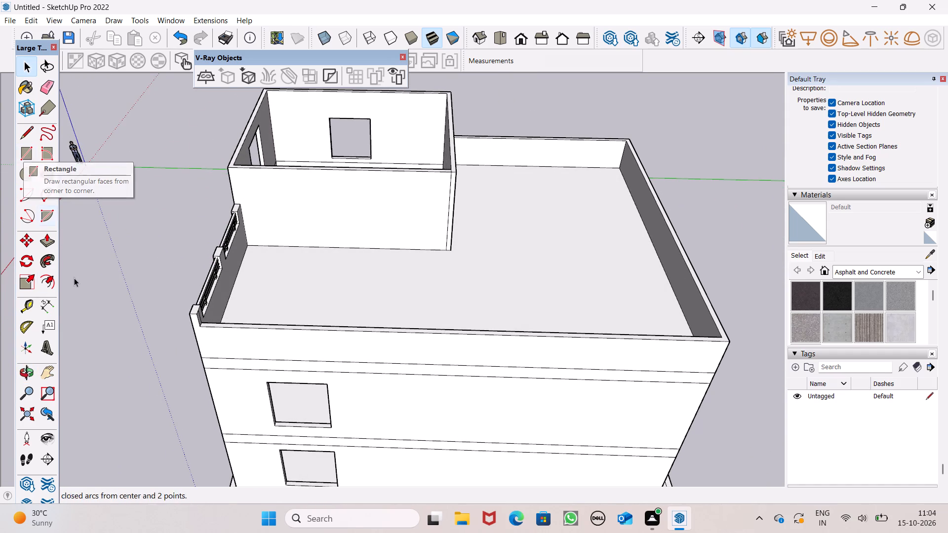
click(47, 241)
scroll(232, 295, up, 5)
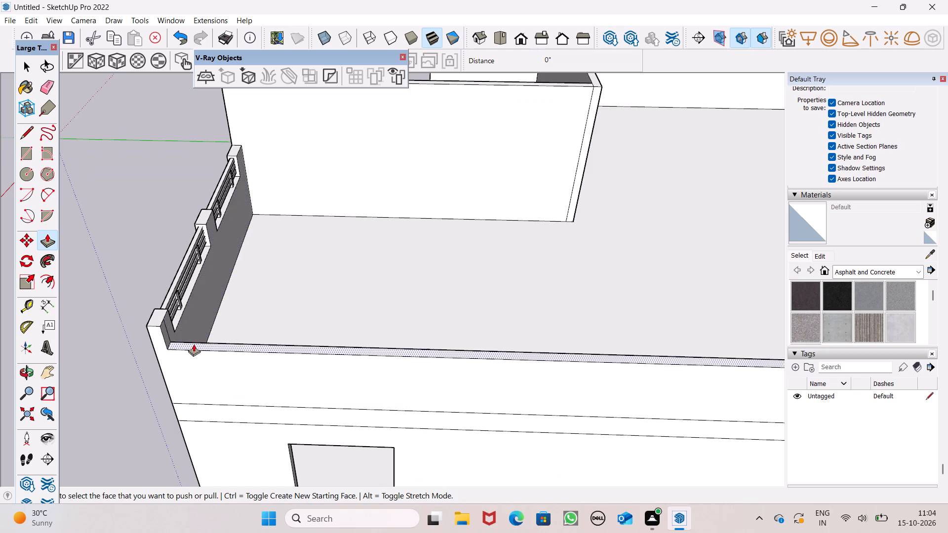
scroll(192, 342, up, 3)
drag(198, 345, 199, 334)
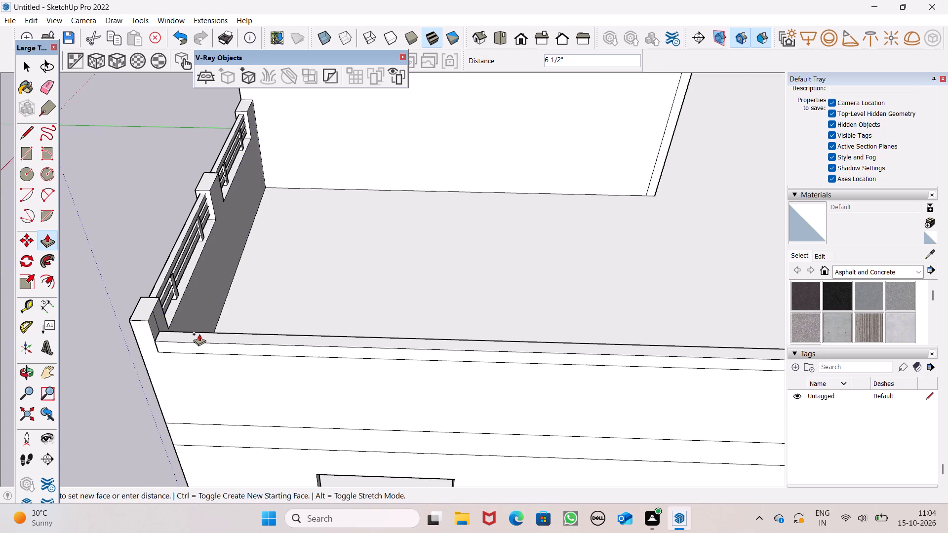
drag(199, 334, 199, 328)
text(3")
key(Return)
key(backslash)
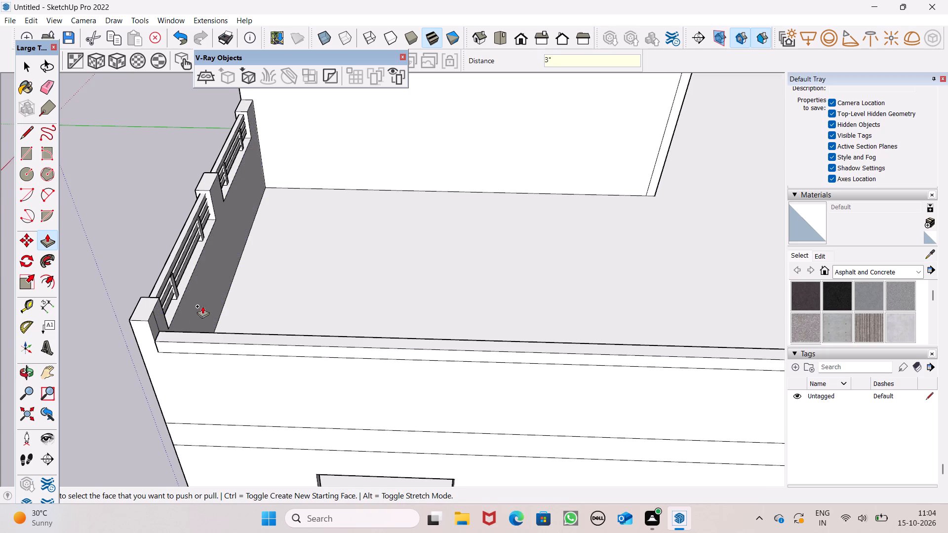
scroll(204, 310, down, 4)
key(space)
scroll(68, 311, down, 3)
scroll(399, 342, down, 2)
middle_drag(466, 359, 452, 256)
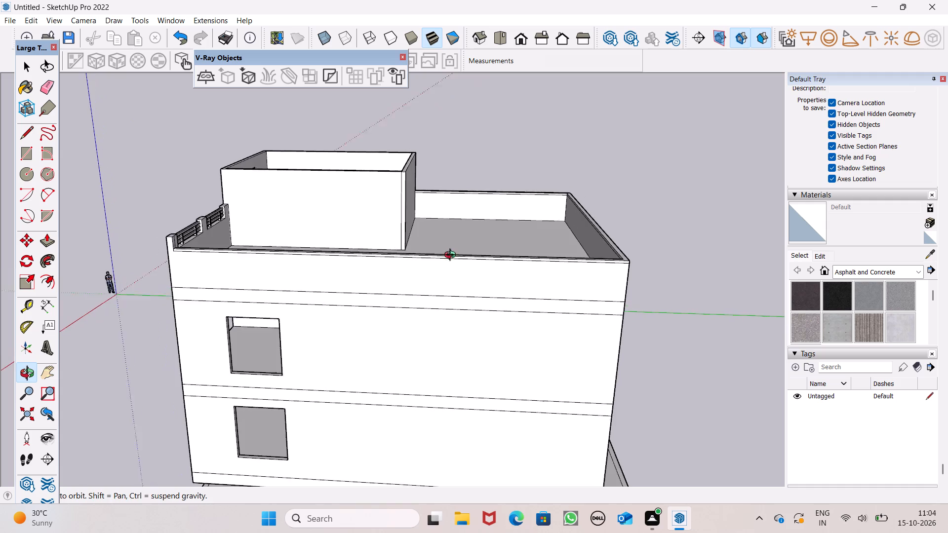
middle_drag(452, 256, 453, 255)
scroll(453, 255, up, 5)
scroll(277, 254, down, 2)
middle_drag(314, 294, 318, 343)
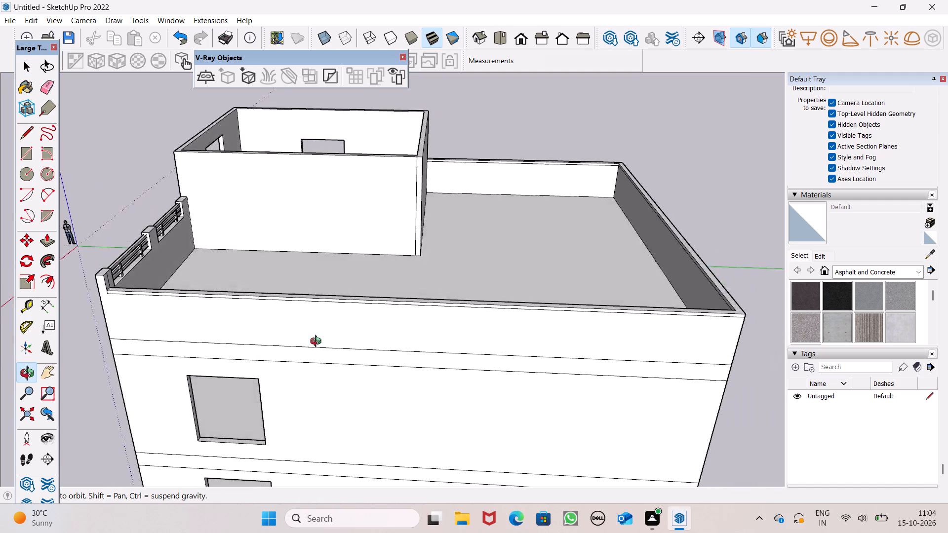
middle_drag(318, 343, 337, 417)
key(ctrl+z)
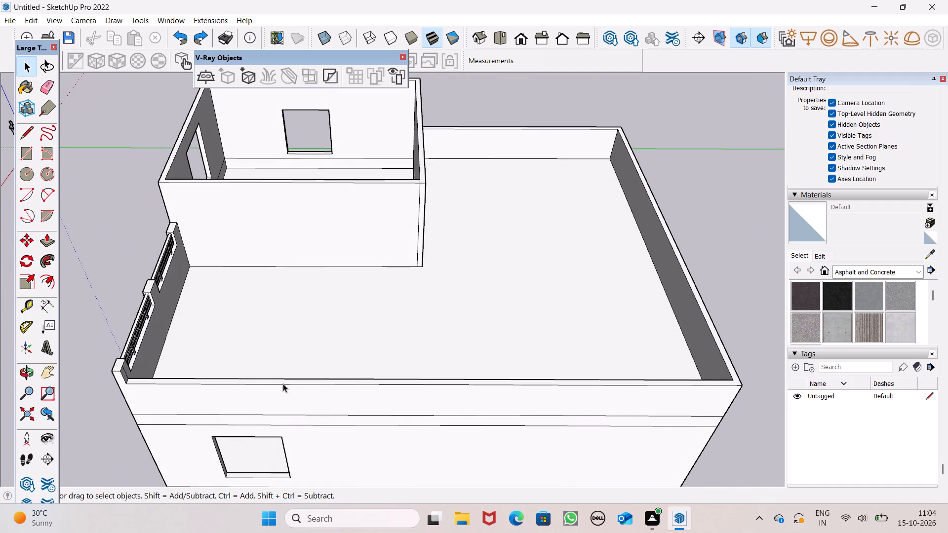
Pull the top face of the side and rear parapets up about 7 7/8" as a new separate band.
scroll(249, 379, up, 1)
click(46, 241)
scroll(141, 368, up, 5)
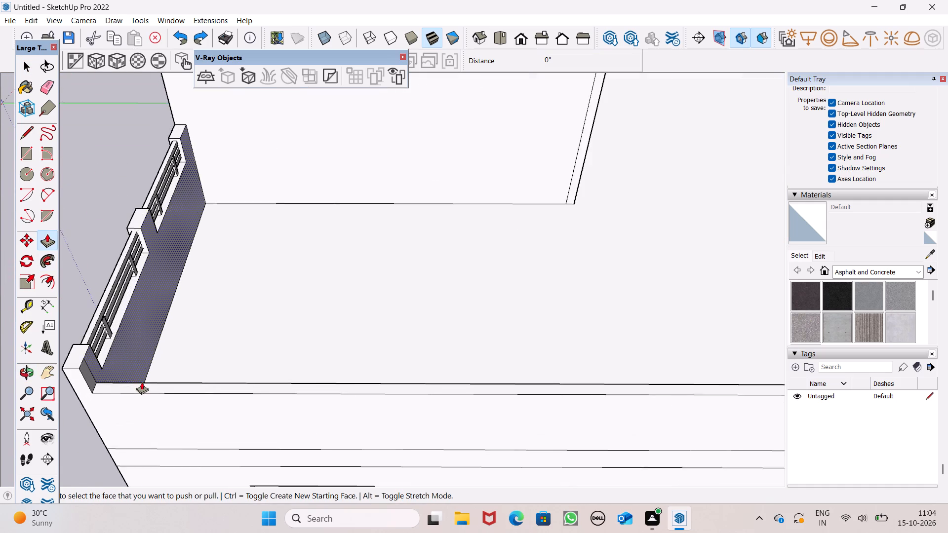
scroll(140, 385, up, 4)
drag(140, 386, 144, 366)
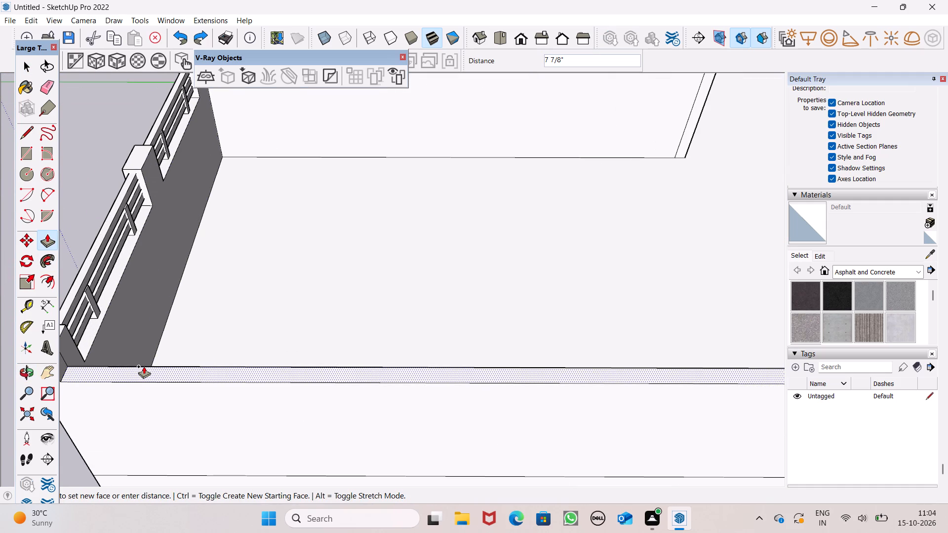
drag(144, 366, 145, 366)
key(4)
key(shift+quotedbl)
key(Return)
Pull the new band's outer face about 3 5/16" outward along the side parapet away from the tower.
scroll(281, 330, down, 10)
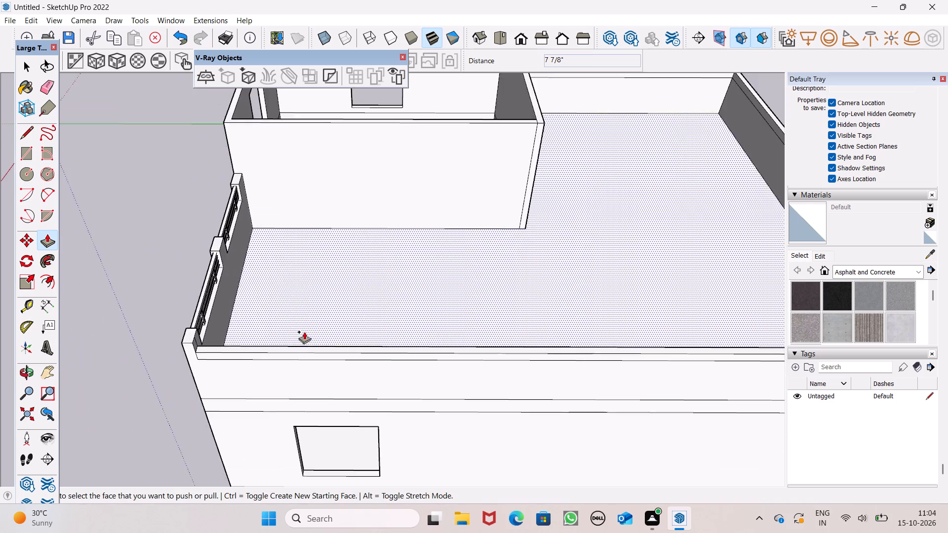
scroll(304, 332, down, 5)
middle_drag(339, 365, 367, 282)
scroll(367, 282, up, 7)
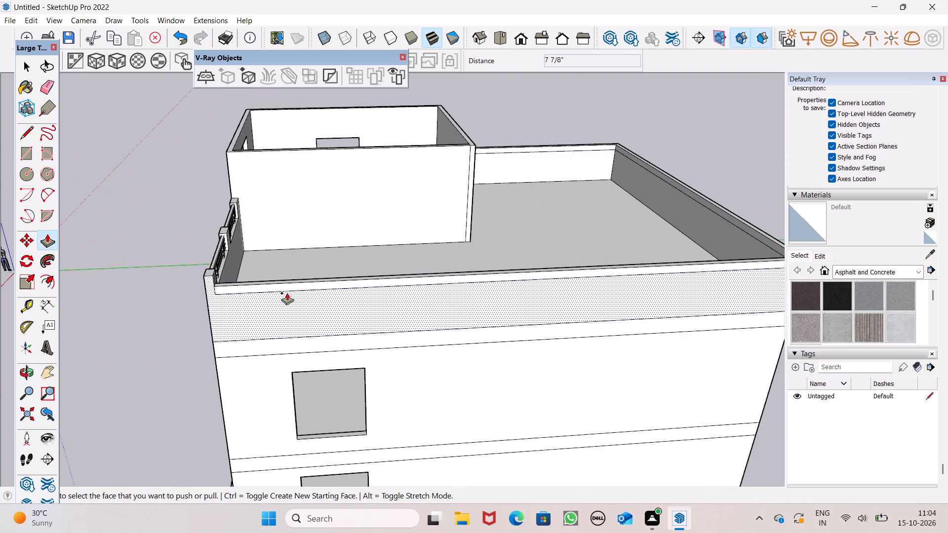
scroll(286, 296, up, 3)
click(291, 284)
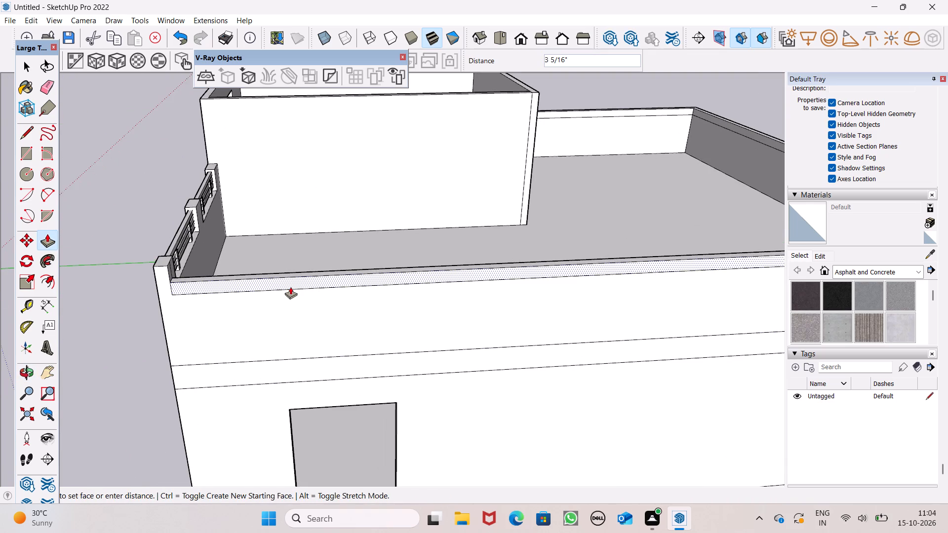
Pull the new band's outer face about 1' 1/16" outward along the rear parapet.
scroll(144, 302, down, 6)
middle_drag(555, 303, 138, 309)
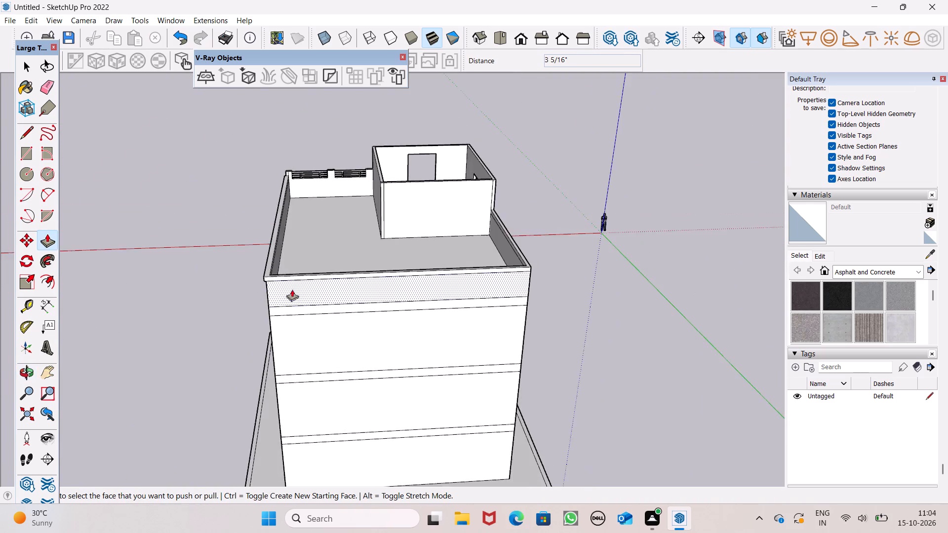
scroll(328, 293, up, 7)
middle_drag(305, 287, 373, 240)
scroll(357, 179, up, 2)
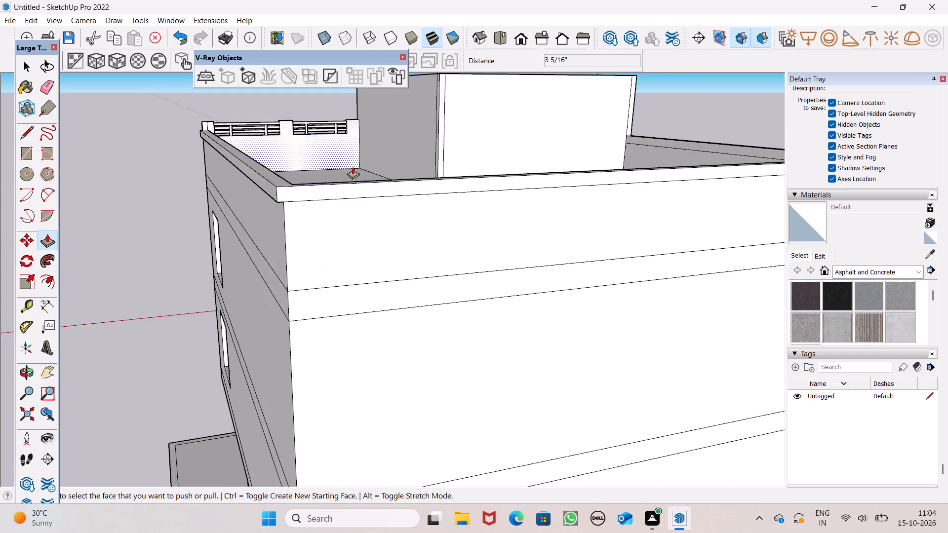
scroll(353, 167, up, 1)
drag(329, 198, 337, 203)
scroll(314, 242, down, 6)
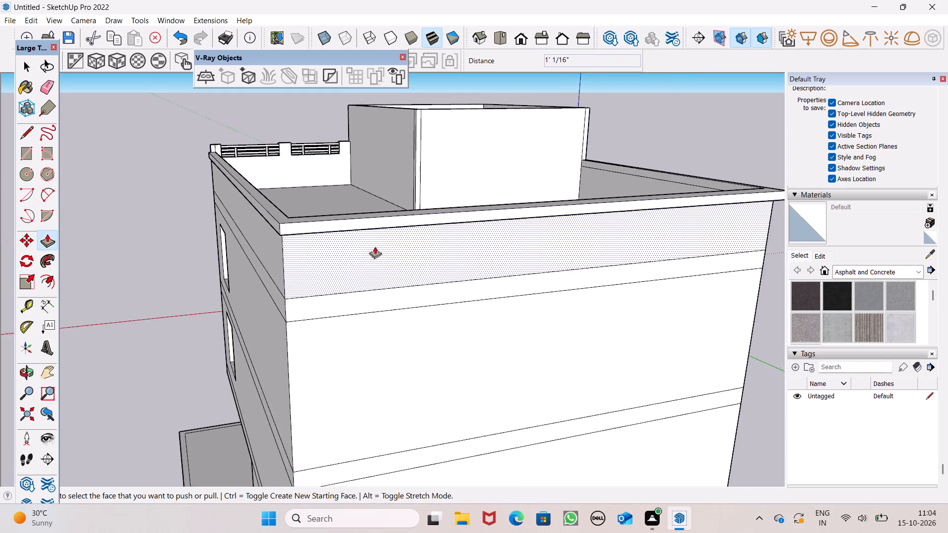
Pull the new band's outer face outward along the tower-side parapet so it overhangs the wall below.
scroll(376, 240, down, 5)
middle_drag(568, 257, 256, 252)
scroll(346, 232, up, 4)
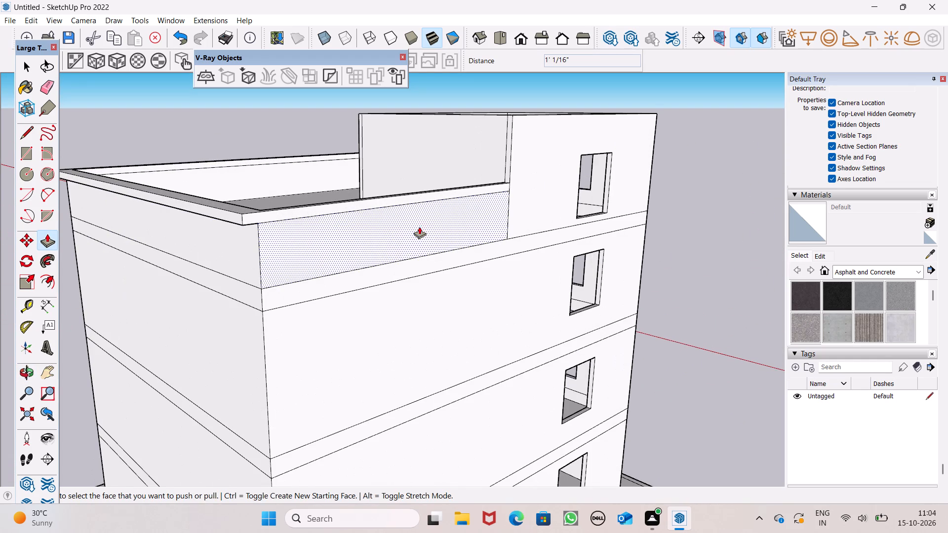
middle_drag(457, 266, 462, 290)
scroll(324, 275, up, 3)
drag(315, 263, 321, 262)
scroll(337, 262, down, 5)
middle_drag(466, 297, 165, 291)
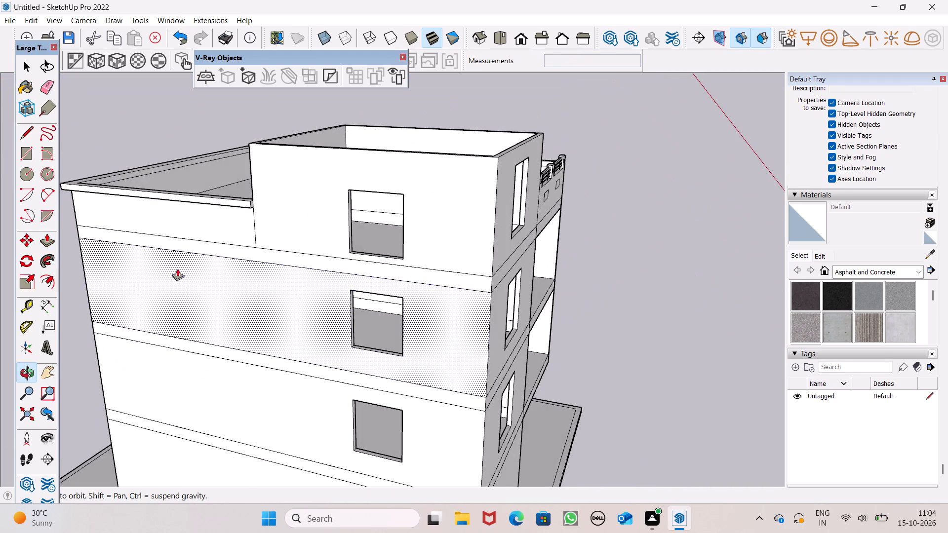
Undo the last three outward pulls of the band on top of the terrace parapets.
scroll(389, 214, down, 3)
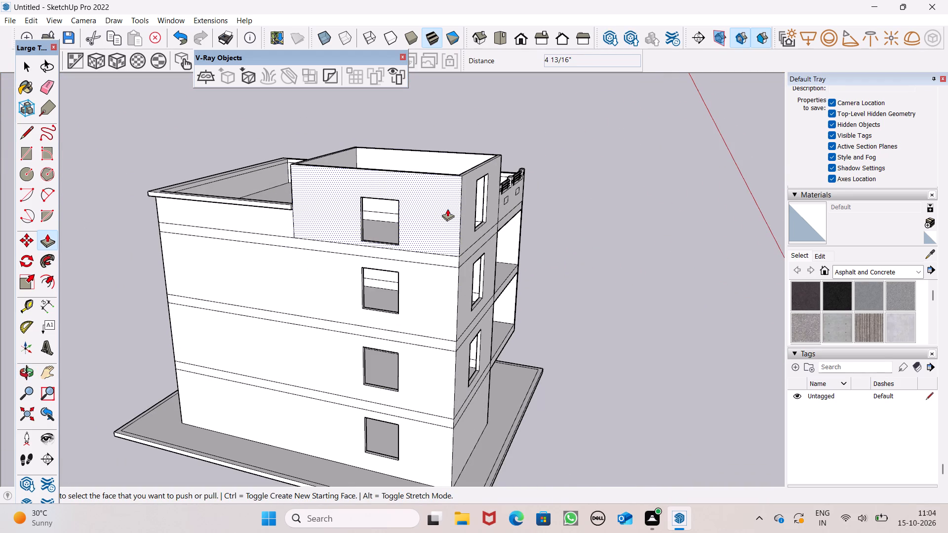
key(ctrl+z)
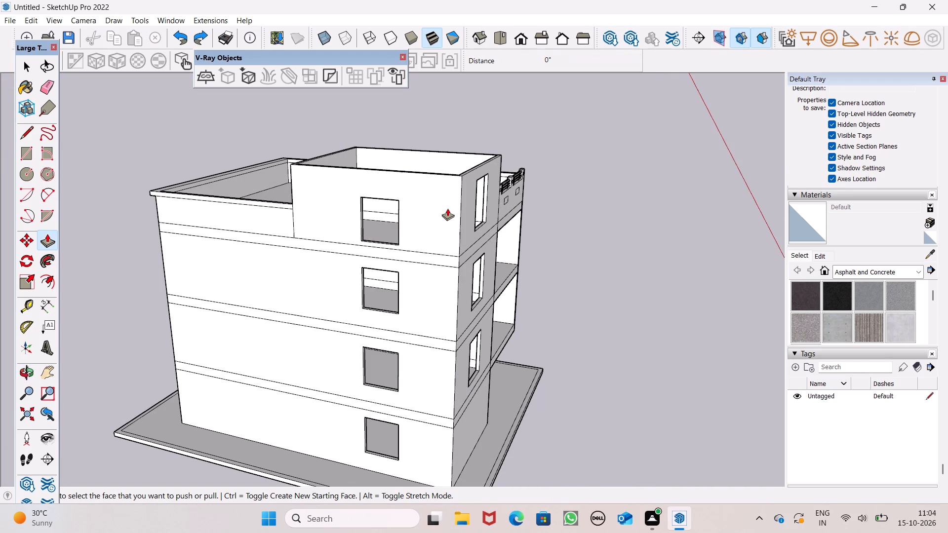
key(ctrl+z)
middle_drag(375, 228, 40, 346)
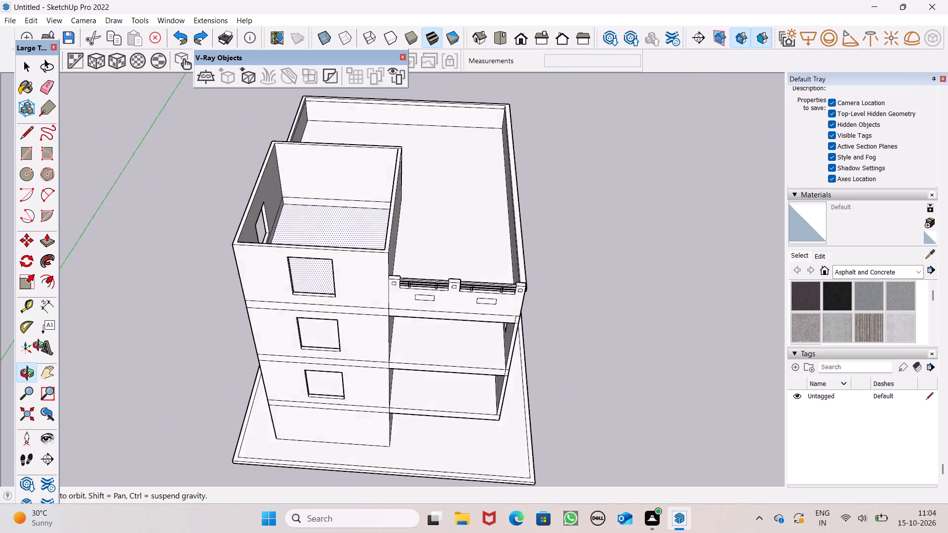
middle_drag(40, 346, 0, 324)
key(ctrl+z)
key(space)
key(space)
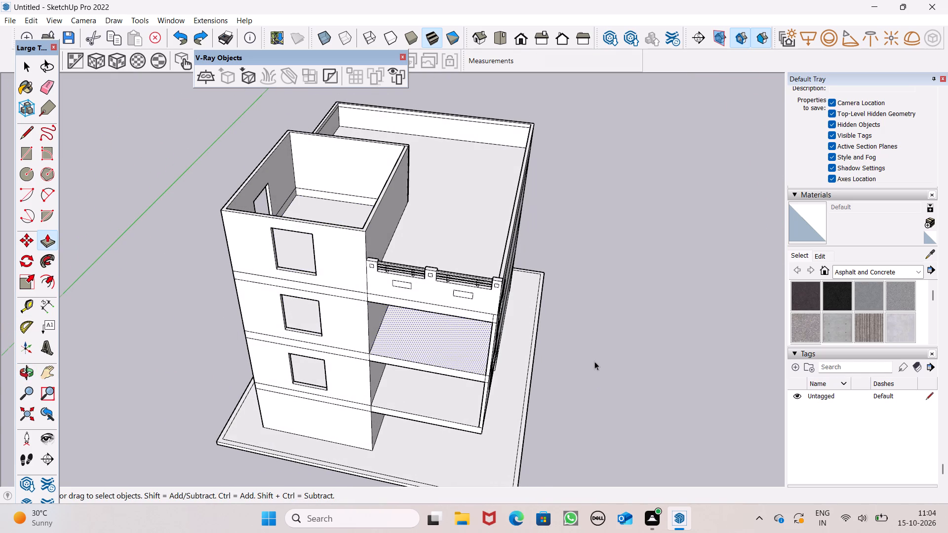
Examine the whole building and its terrace parapets from the front.
scroll(594, 361, down, 2)
middle_drag(588, 372, 602, 292)
scroll(602, 292, down, 2)
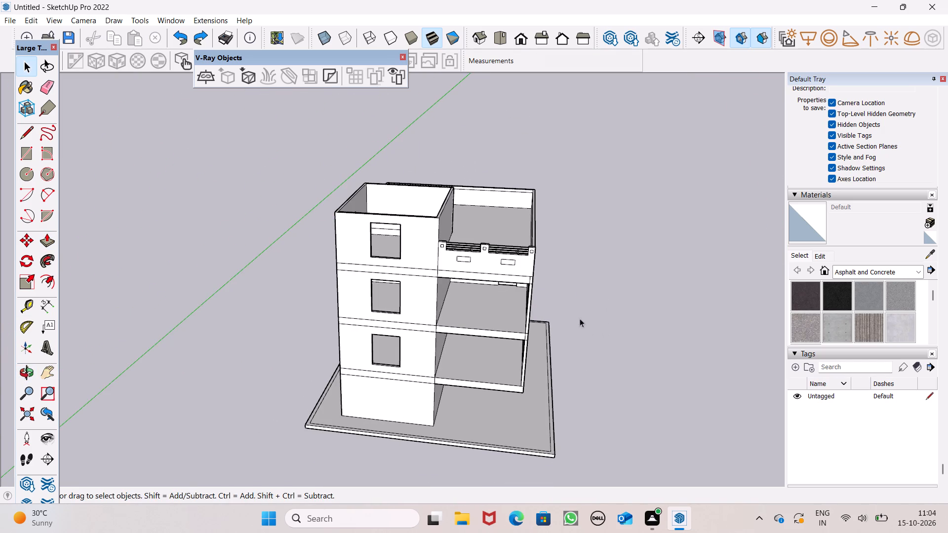
scroll(574, 304, down, 2)
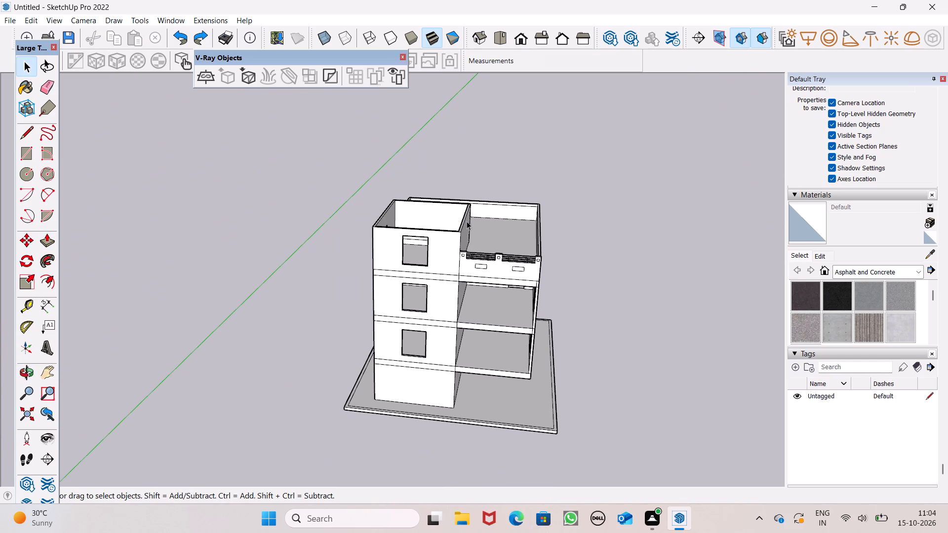
scroll(370, 264, up, 1)
scroll(394, 266, down, 1)
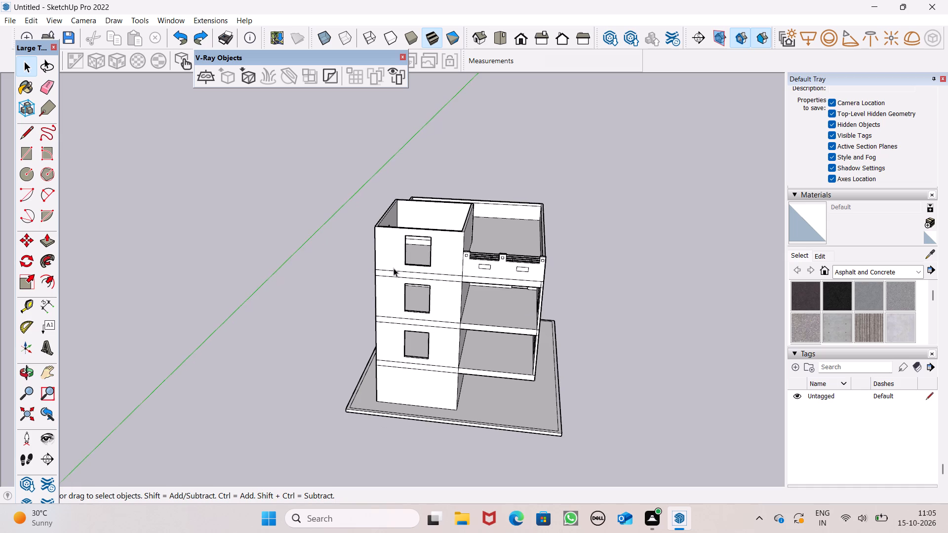
scroll(358, 329, down, 2)
Close the ground-floor window opening on the tower-side wall with a line about 11 1/2" long along its top edge.
middle_drag(322, 349, 698, 340)
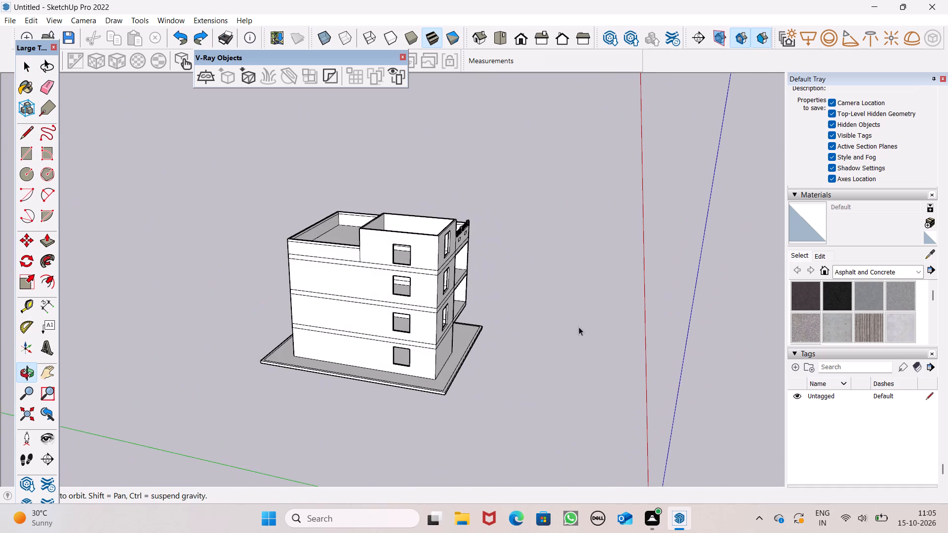
middle_drag(527, 326, 566, 297)
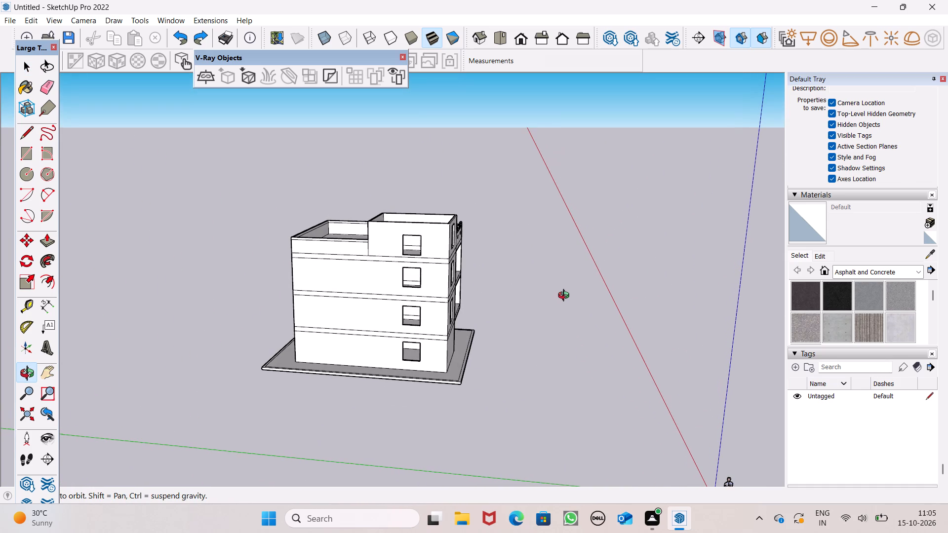
middle_drag(566, 297, 566, 296)
scroll(489, 284, up, 3)
middle_drag(469, 348, 506, 330)
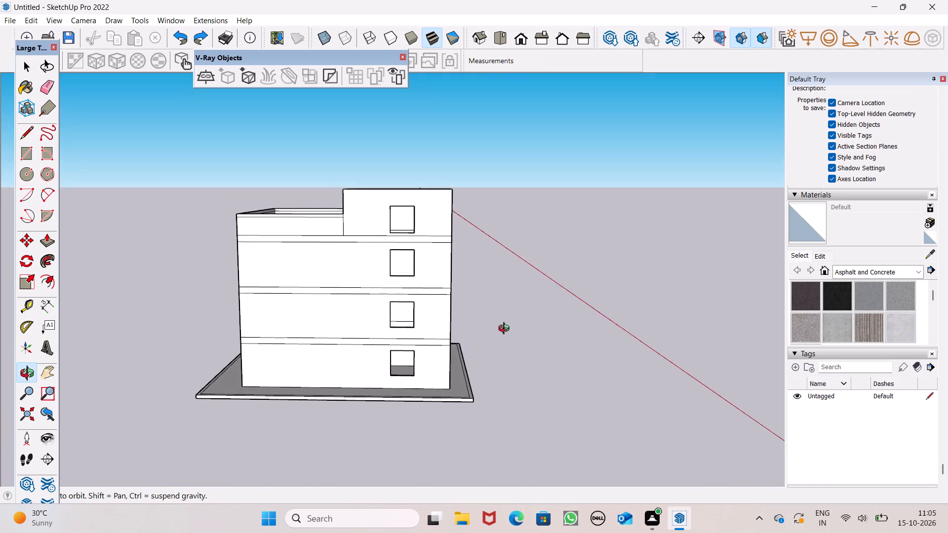
middle_drag(506, 330, 499, 331)
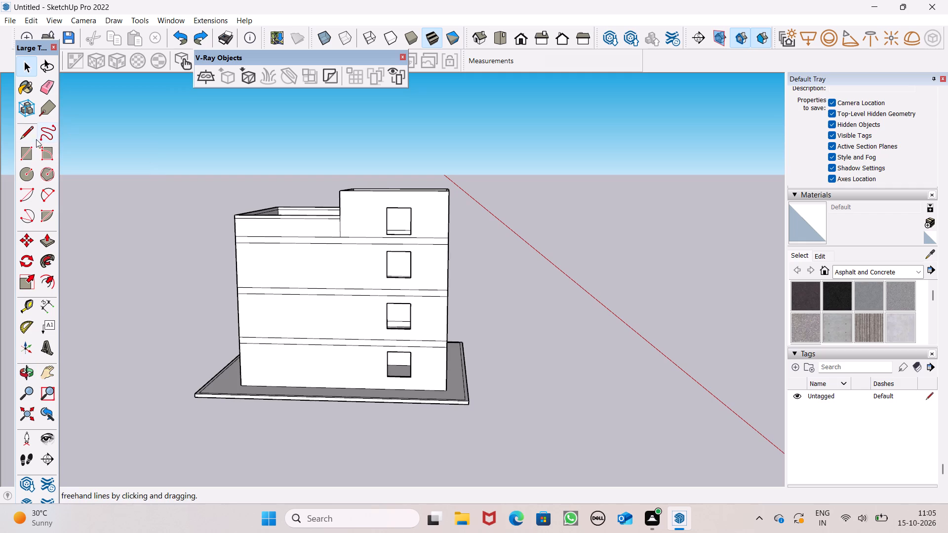
click(30, 136)
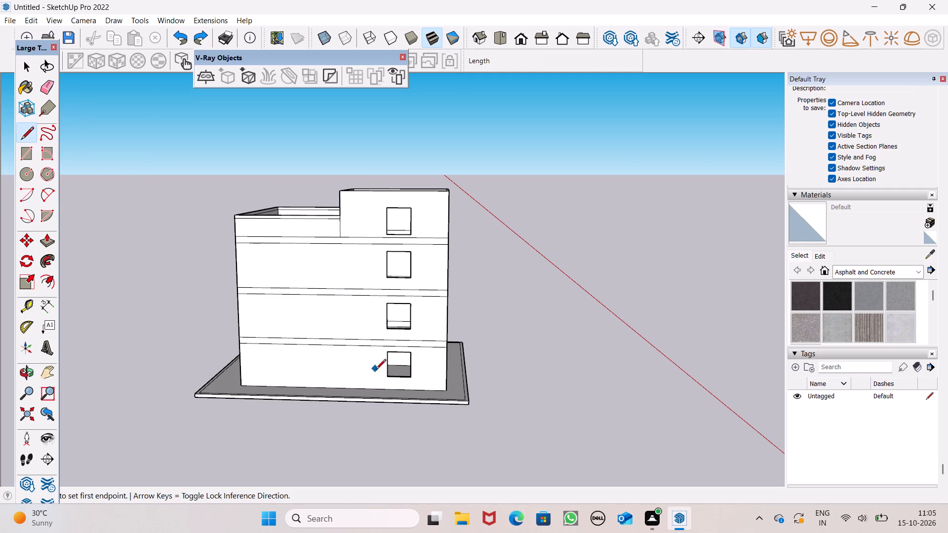
scroll(386, 378, up, 7)
click(387, 325)
click(393, 324)
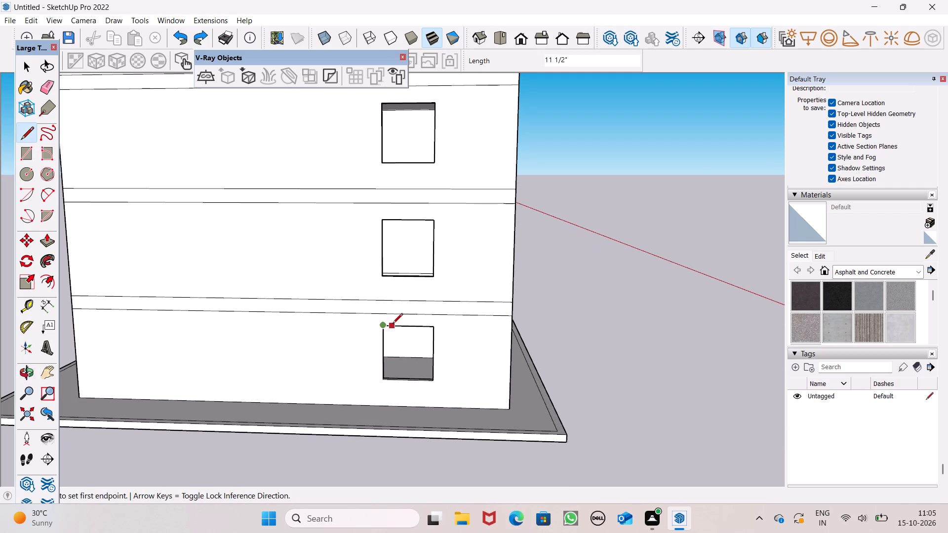
scroll(396, 320, down, 3)
key(space)
scroll(439, 285, down, 3)
middle_drag(430, 297, 423, 330)
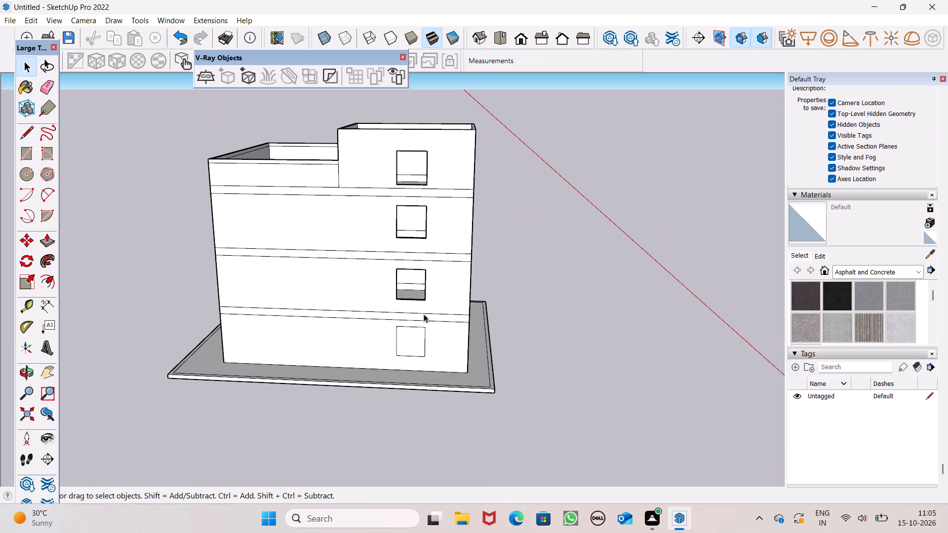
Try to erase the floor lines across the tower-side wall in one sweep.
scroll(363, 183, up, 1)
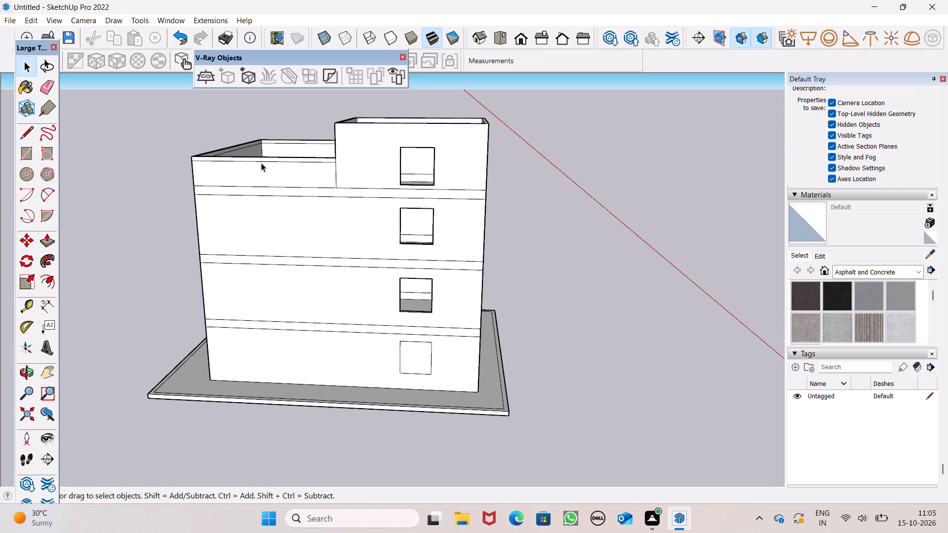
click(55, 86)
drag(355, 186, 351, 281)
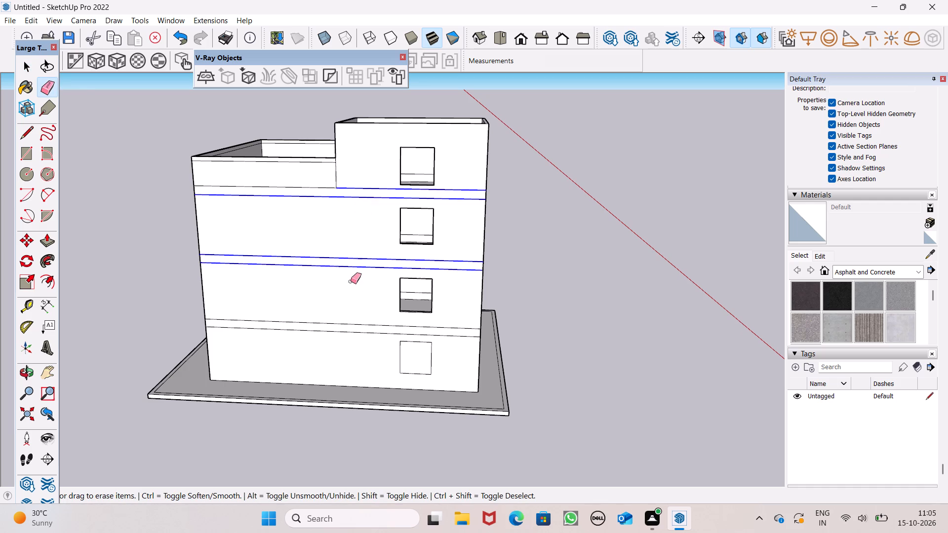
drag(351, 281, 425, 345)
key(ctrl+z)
Erase the outline of the closed ground-floor window on the tower-side wall.
drag(418, 339, 387, 355)
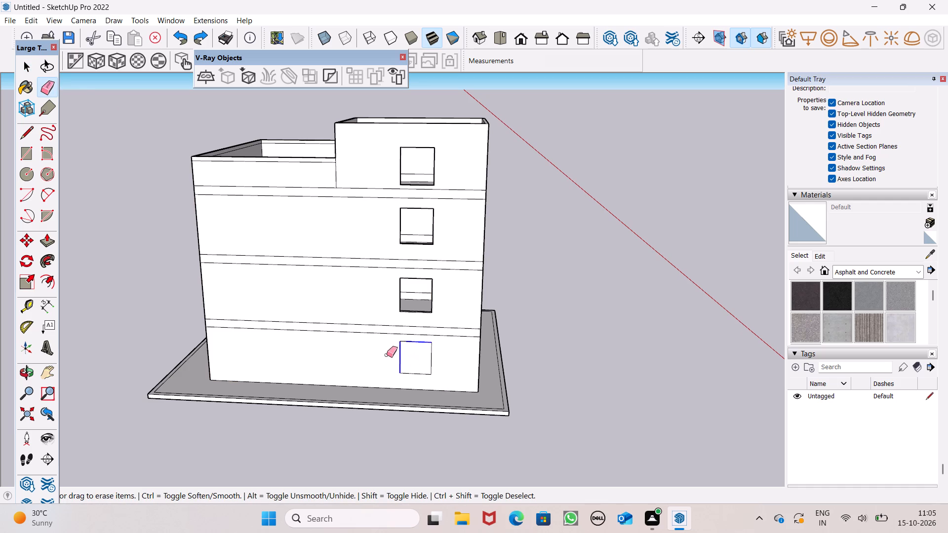
drag(387, 355, 417, 370)
drag(417, 370, 434, 352)
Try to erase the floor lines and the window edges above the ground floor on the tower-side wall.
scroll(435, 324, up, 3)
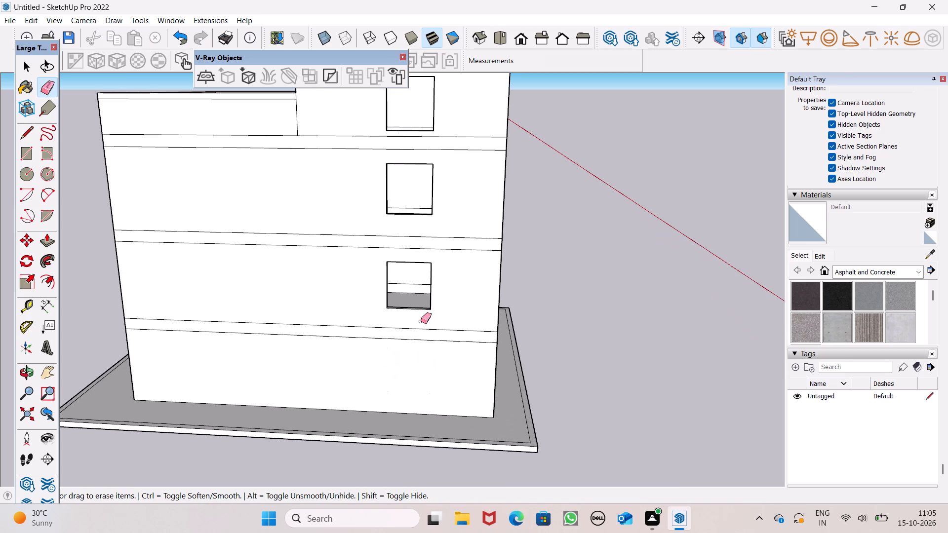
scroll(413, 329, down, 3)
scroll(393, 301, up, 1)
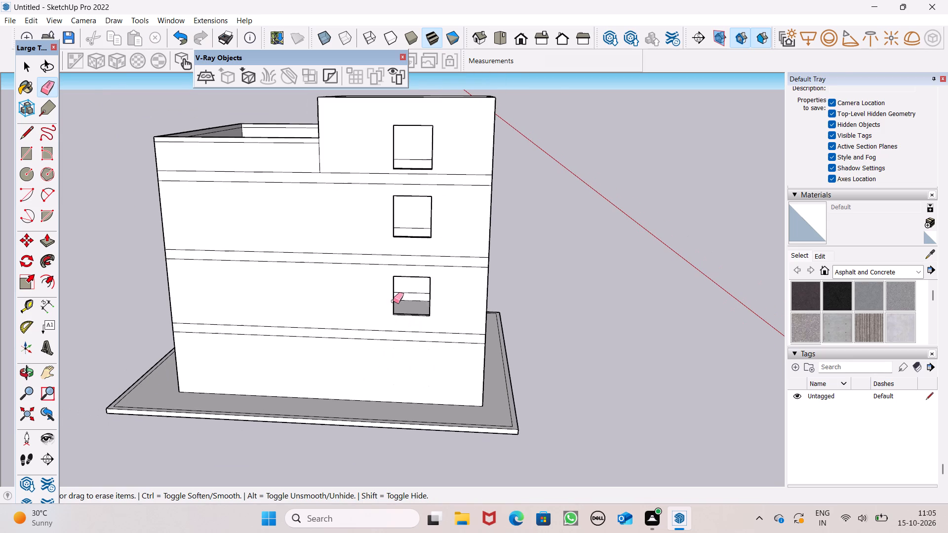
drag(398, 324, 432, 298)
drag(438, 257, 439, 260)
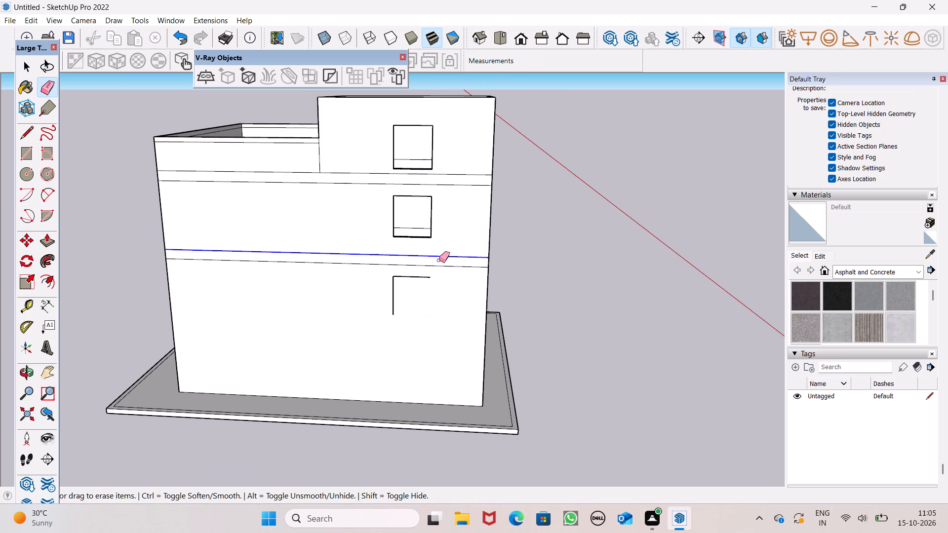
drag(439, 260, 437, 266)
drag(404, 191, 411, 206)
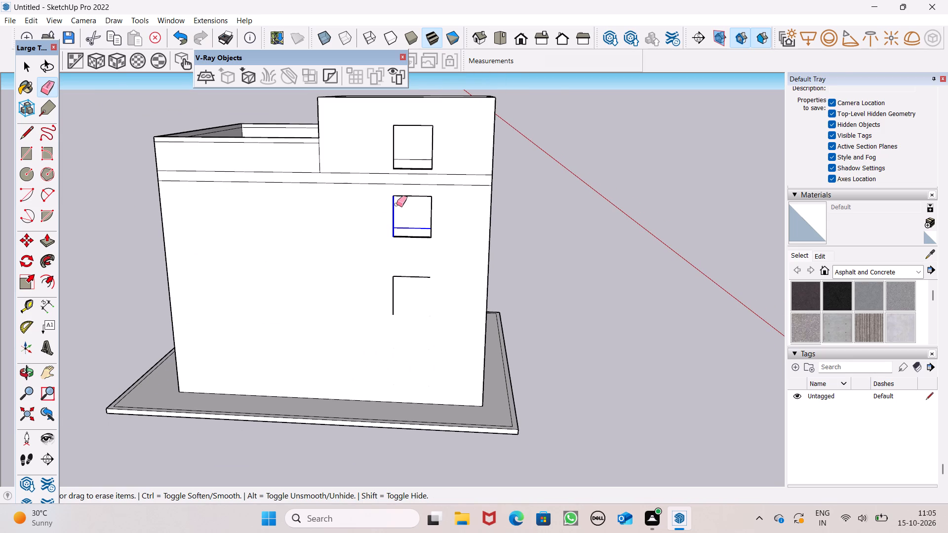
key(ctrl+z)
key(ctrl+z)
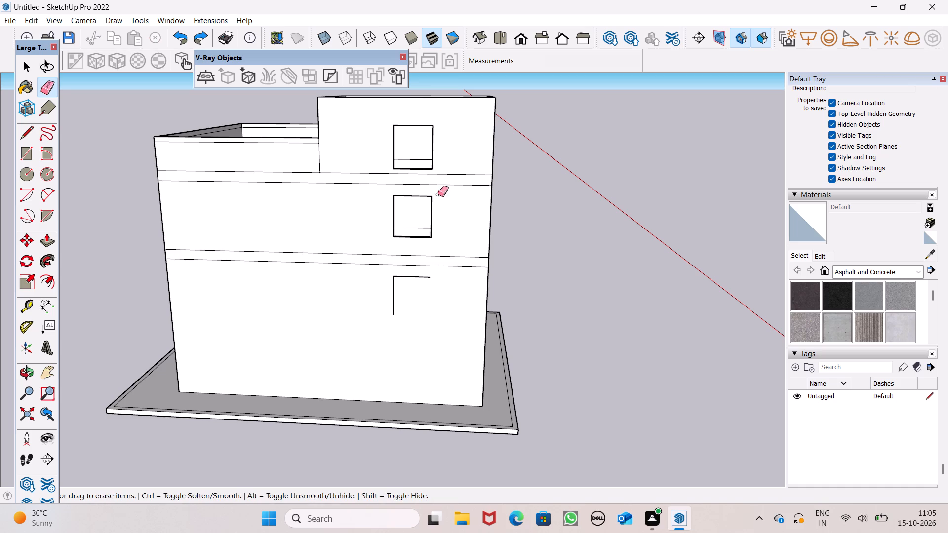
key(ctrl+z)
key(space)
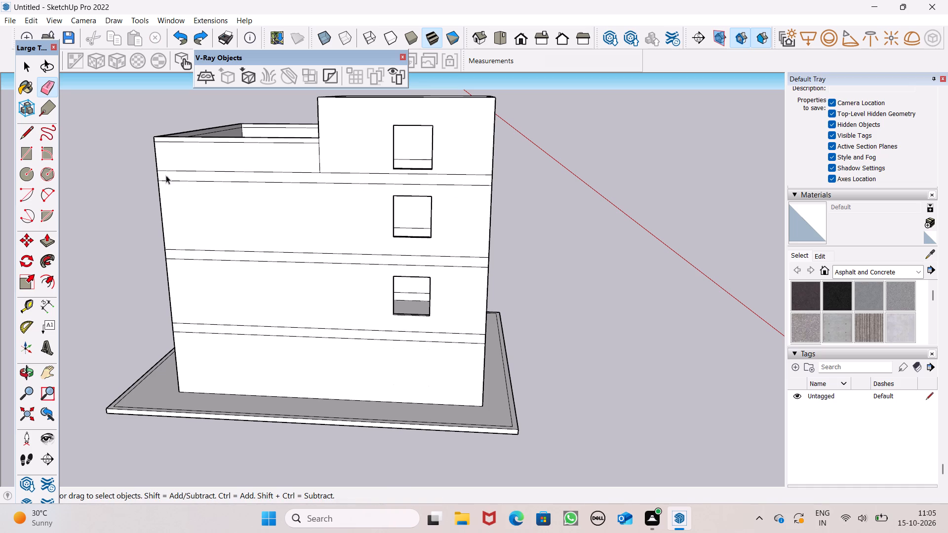
Close the two uppermost window openings on the tower-side wall with short lines along their top edges, about 1' 4" on the lower one.
scroll(122, 175, down, 3)
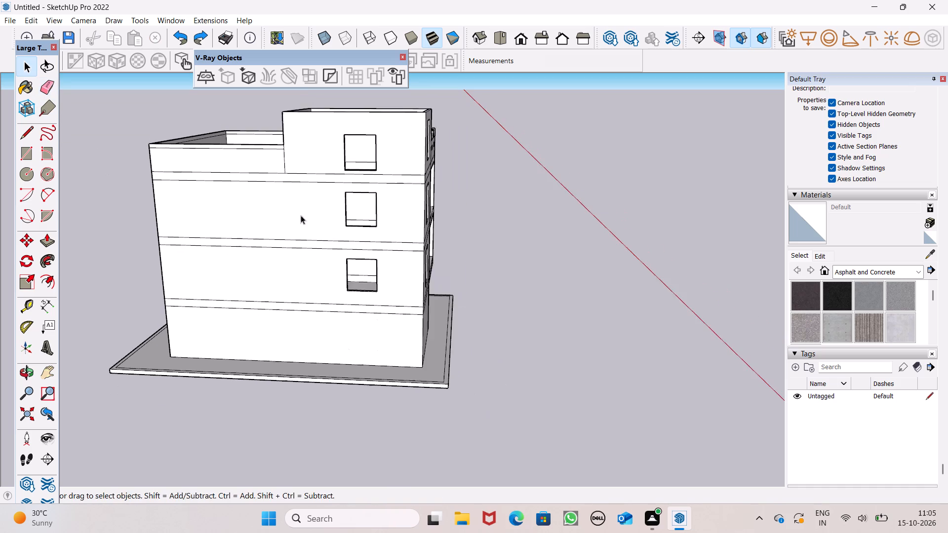
middle_drag(368, 257, 373, 334)
scroll(373, 334, up, 1)
scroll(386, 175, up, 4)
scroll(385, 153, down, 1)
scroll(385, 152, up, 2)
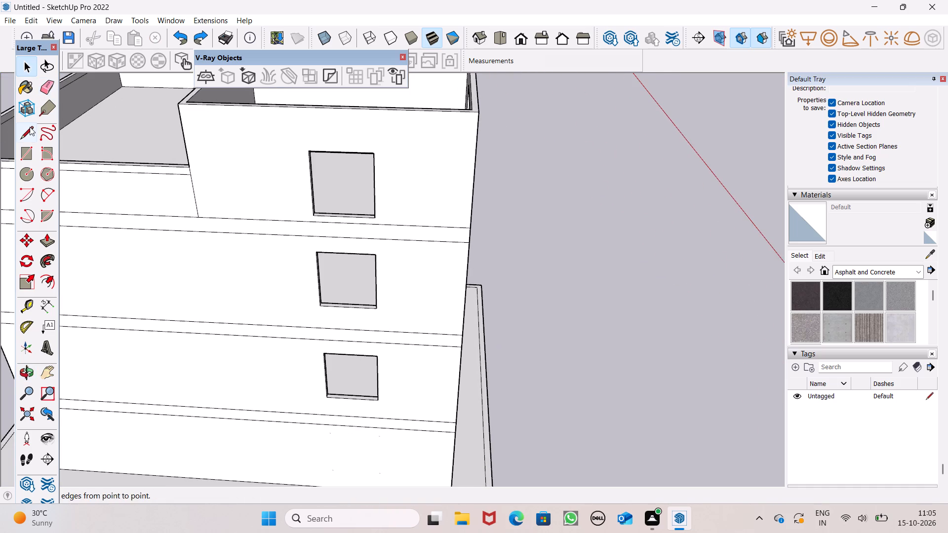
click(30, 127)
scroll(301, 140, up, 4)
drag(305, 160, 314, 158)
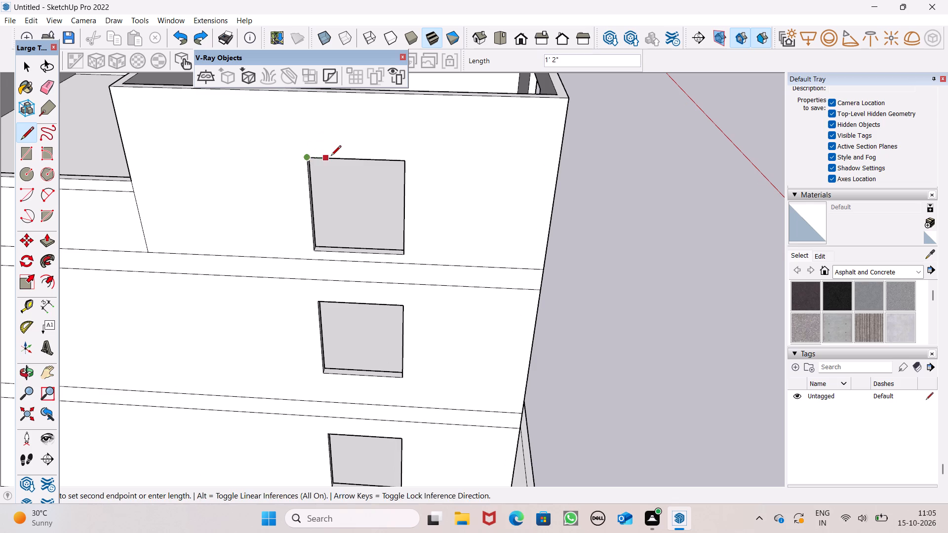
click(331, 156)
drag(316, 304, 320, 303)
click(335, 304)
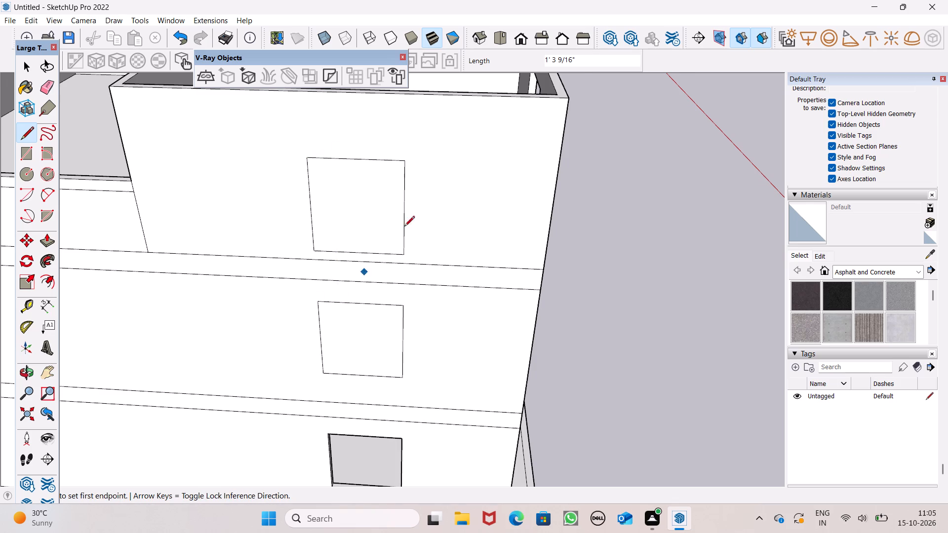
Close the lowest remaining window opening on the tower-side wall with a short line along its top edge.
scroll(412, 208, up, 1)
scroll(371, 301, down, 3)
scroll(331, 465, up, 2)
scroll(336, 454, down, 1)
scroll(338, 452, up, 3)
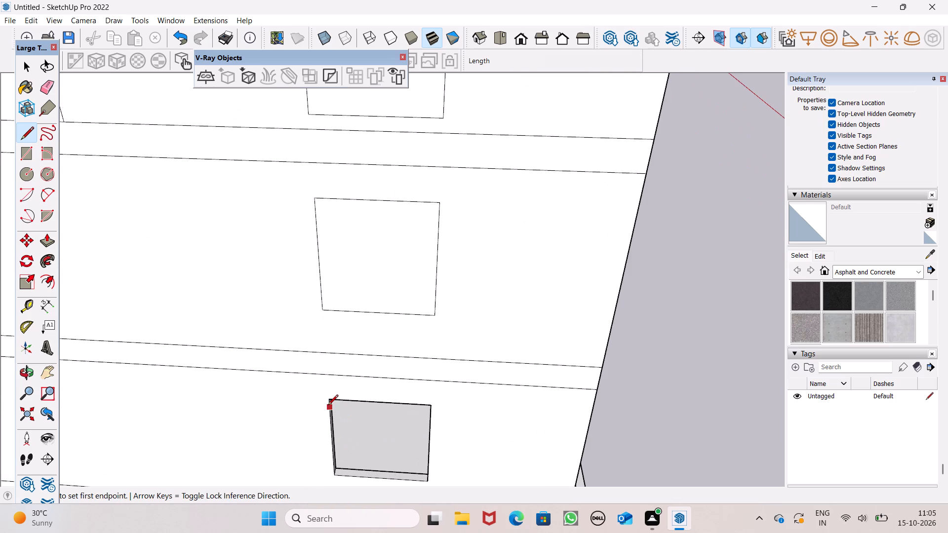
click(328, 401)
click(345, 400)
scroll(409, 342, down, 3)
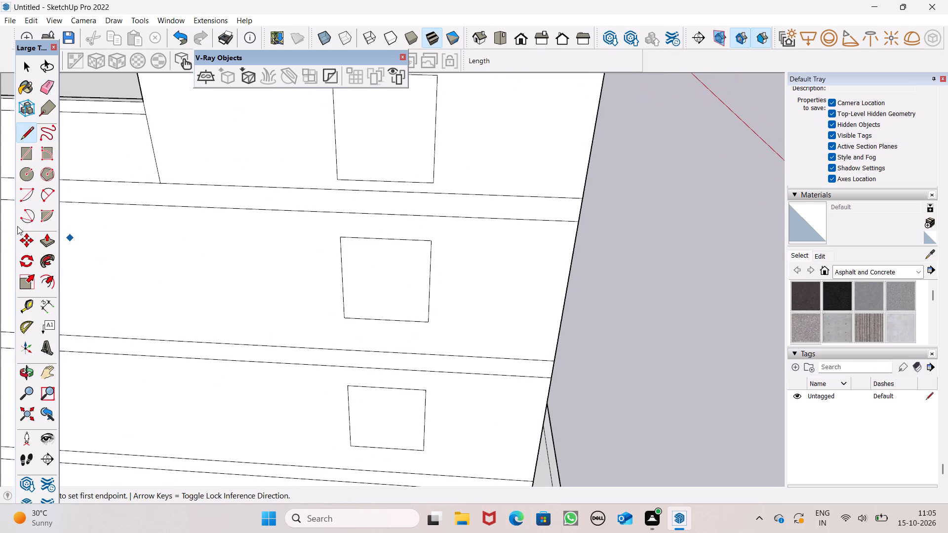
Erase the three pairs of horizontal floor lines across the tower-side wall, keeping the window outlines and the line at the parapet's base.
click(41, 85)
scroll(310, 230, down, 6)
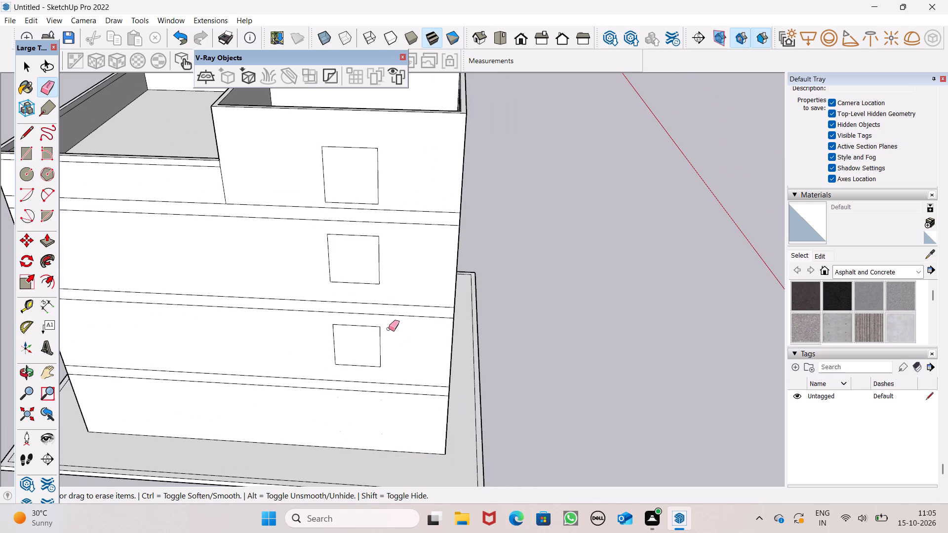
middle_drag(369, 387, 369, 351)
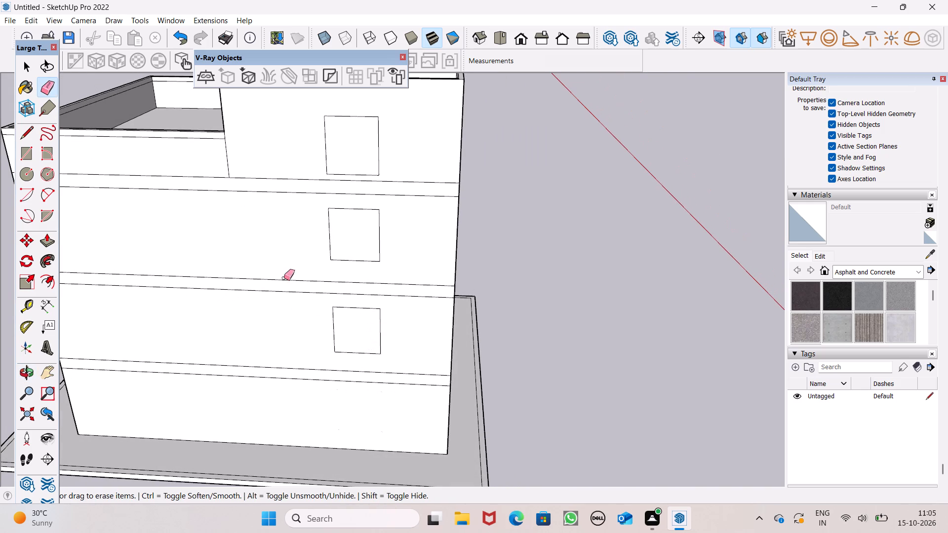
drag(280, 283, 280, 309)
drag(281, 272, 281, 298)
drag(283, 352, 286, 370)
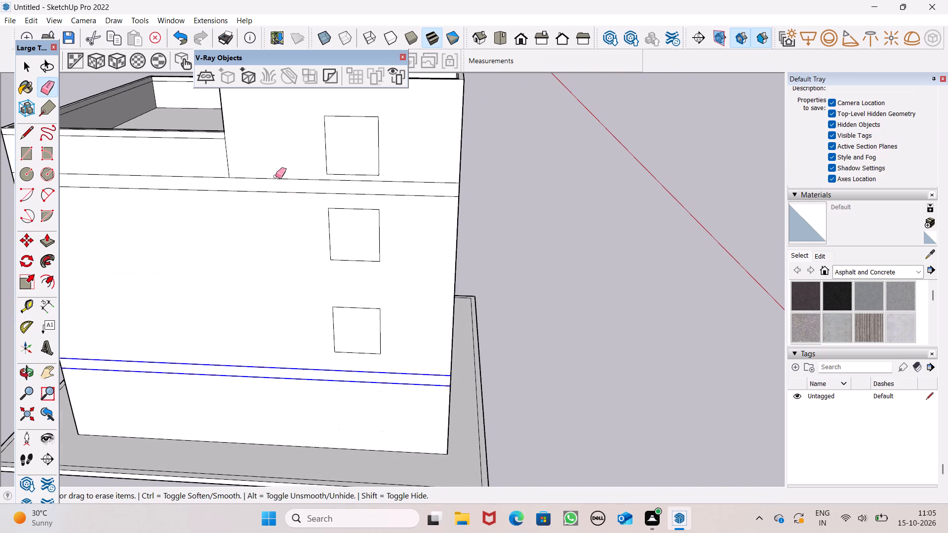
drag(275, 171, 282, 218)
drag(289, 186, 290, 213)
scroll(314, 279, down, 5)
middle_drag(335, 291, 335, 278)
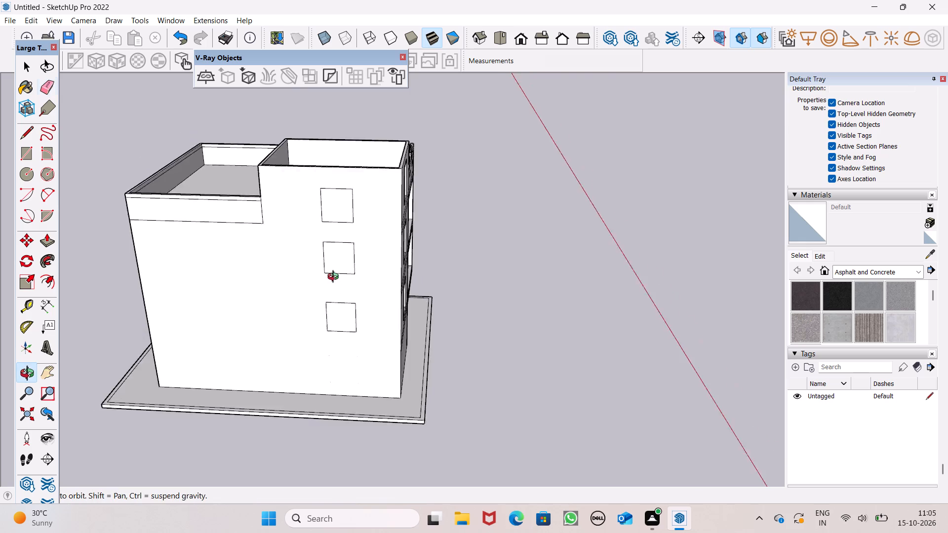
middle_drag(335, 278, 339, 235)
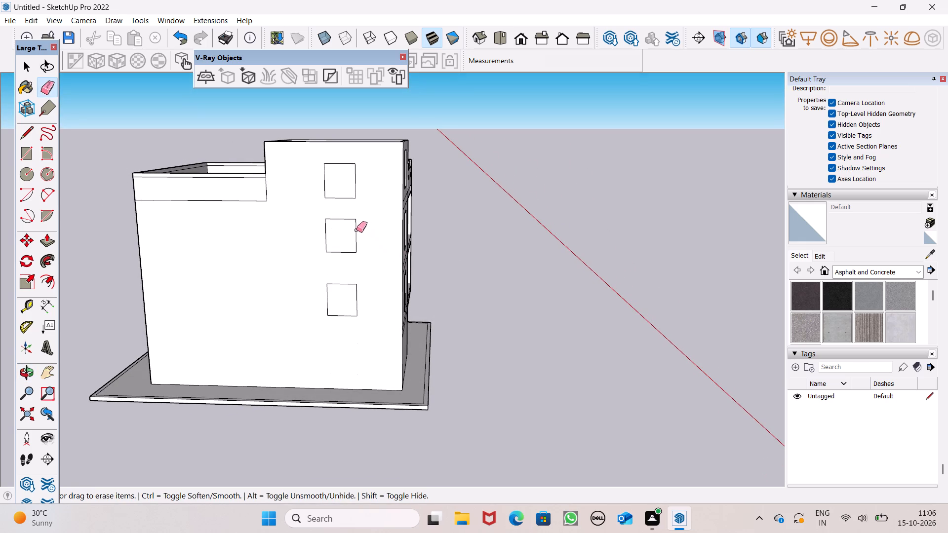
Erase the three square window outlines on the tower-side wall, leaving the wall face plain.
drag(336, 216, 337, 235)
drag(327, 228, 355, 233)
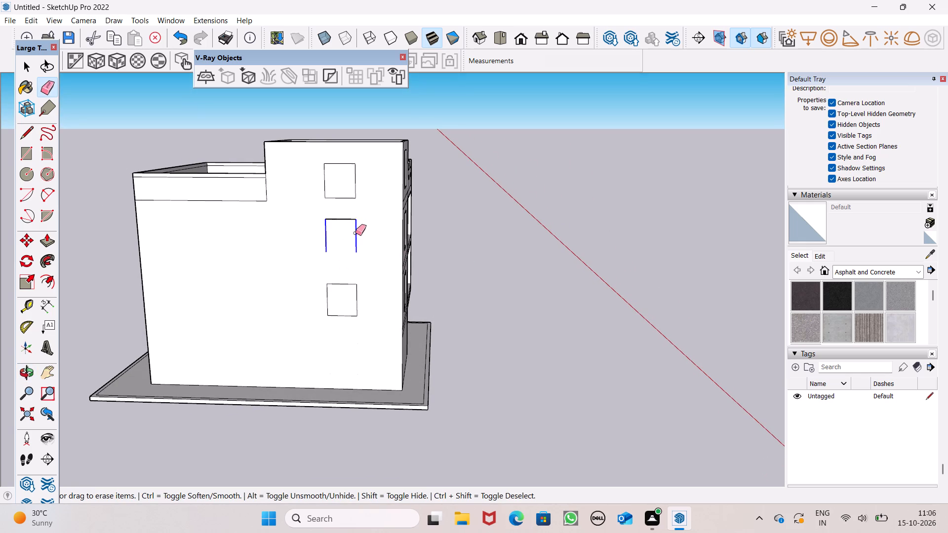
drag(355, 233, 346, 177)
drag(321, 162, 347, 167)
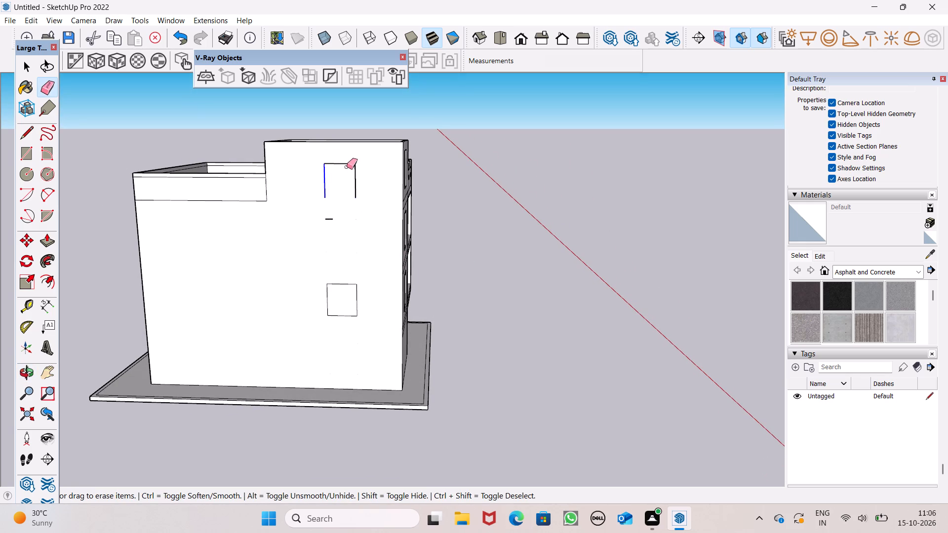
drag(347, 167, 342, 291)
drag(342, 291, 350, 305)
key(space)
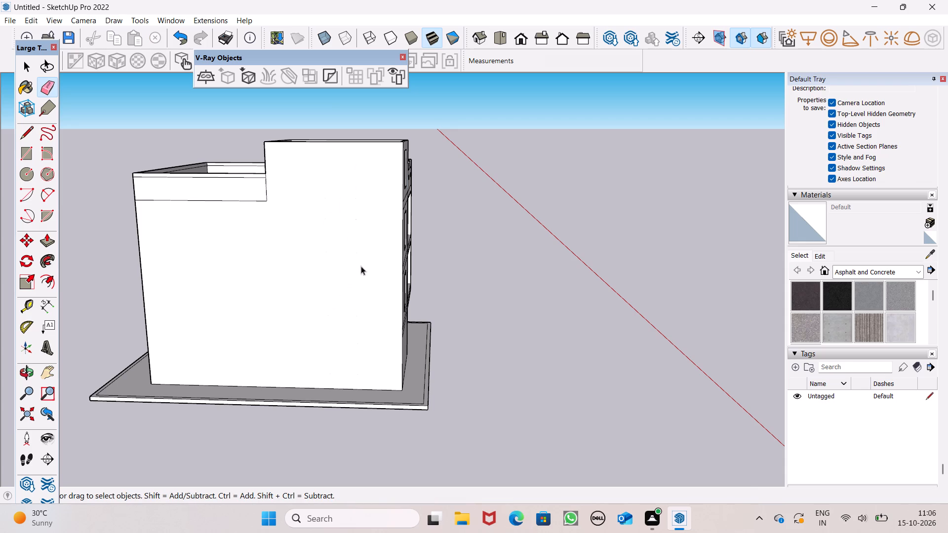
Draw a vertical window rectangle about 10' 2" by 5' 4" on the upper part of the tower-side wall.
scroll(361, 251, down, 3)
middle_drag(382, 258, 404, 278)
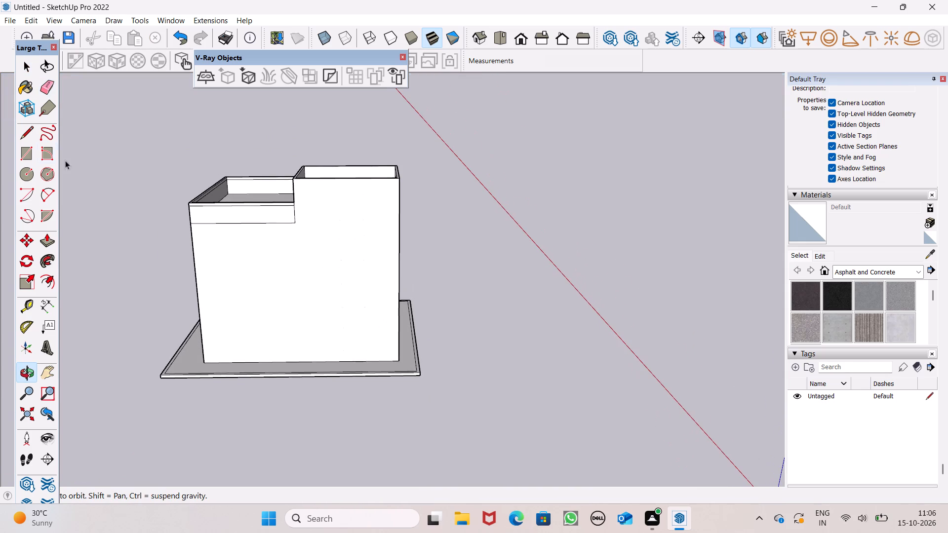
click(28, 152)
middle_drag(418, 263, 399, 254)
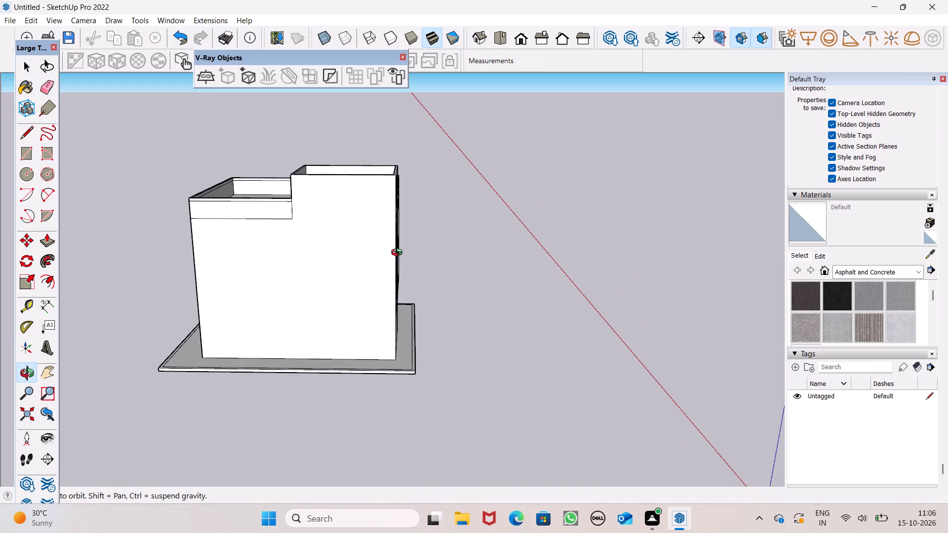
middle_drag(399, 254, 401, 242)
scroll(323, 203, up, 2)
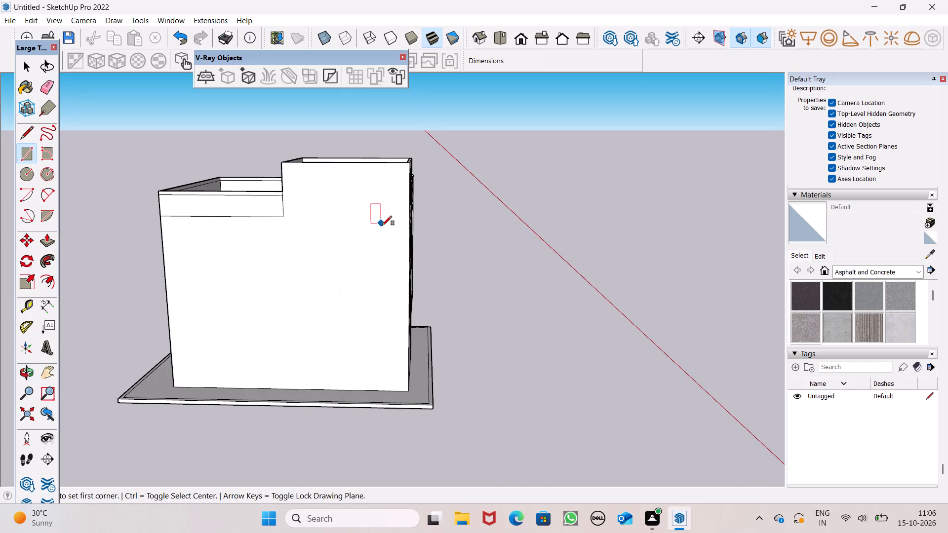
scroll(382, 226, down, 1)
middle_drag(382, 228, 395, 226)
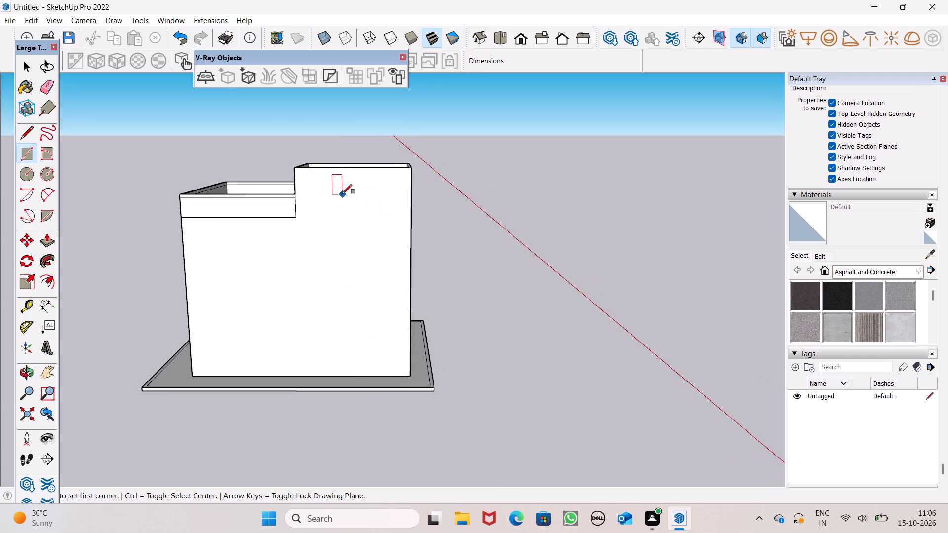
drag(341, 194, 342, 199)
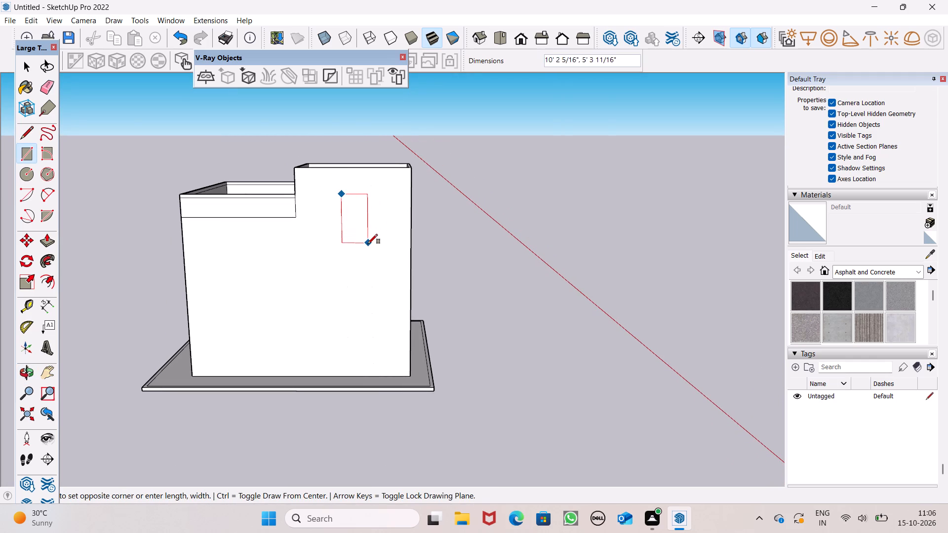
click(368, 242)
key(space)
Shift the new window rectangle slightly sideways and copy it straight down to the floor below.
double_click(355, 235)
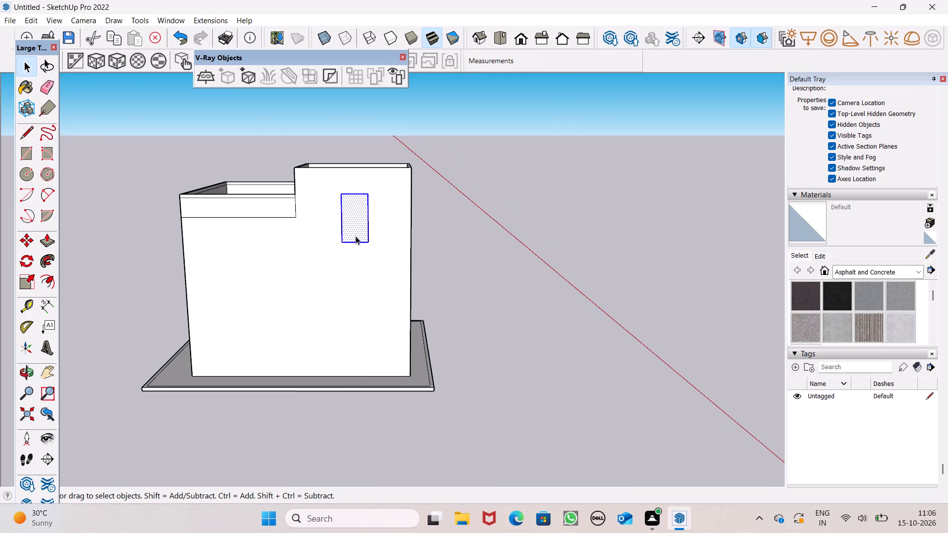
key(m)
key(Return)
drag(369, 241, 362, 241)
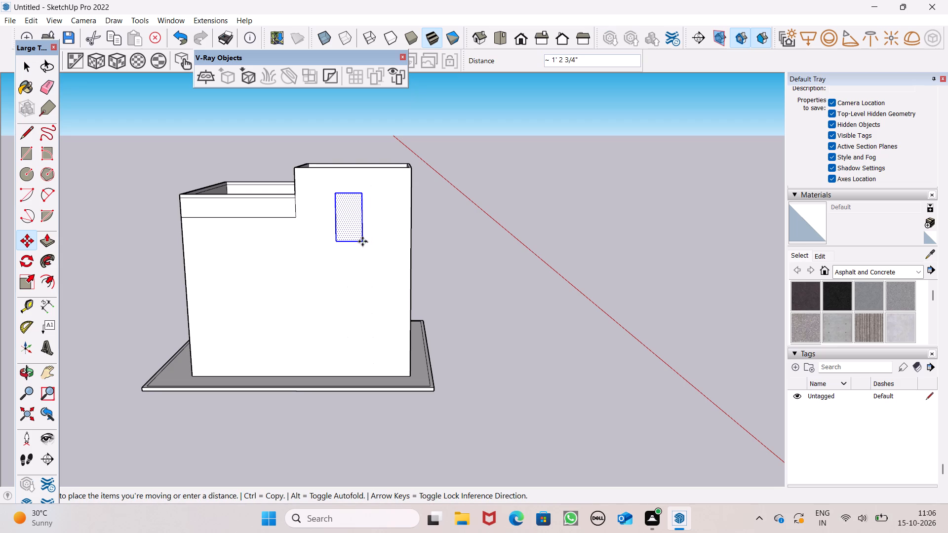
drag(362, 241, 364, 240)
drag(364, 240, 370, 306)
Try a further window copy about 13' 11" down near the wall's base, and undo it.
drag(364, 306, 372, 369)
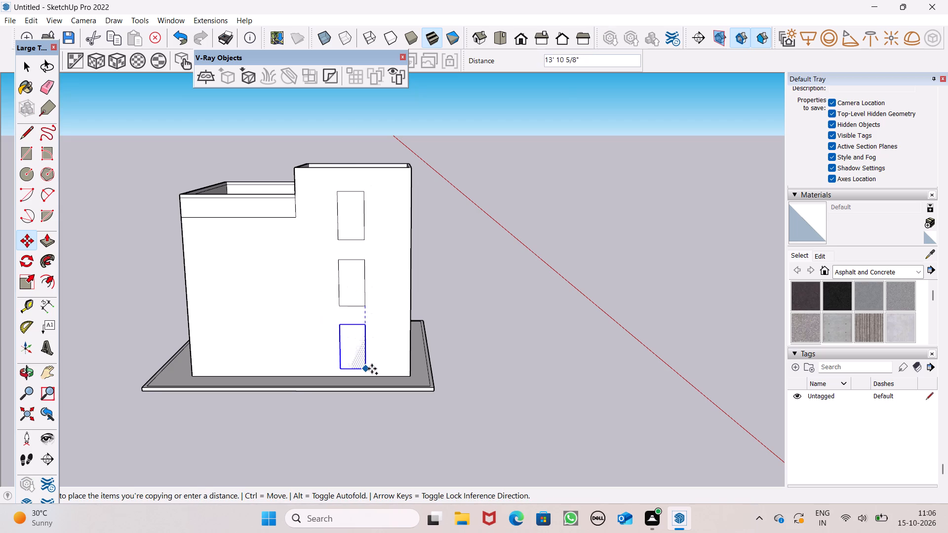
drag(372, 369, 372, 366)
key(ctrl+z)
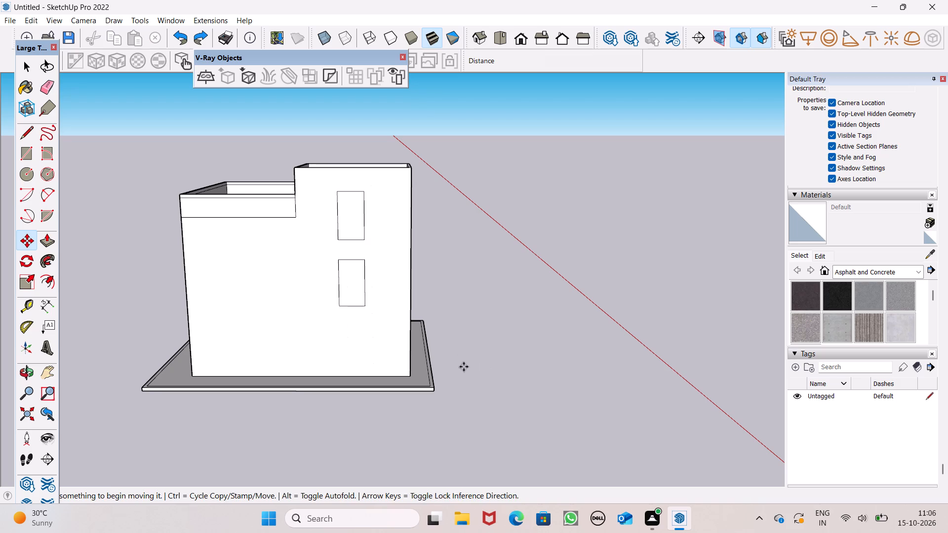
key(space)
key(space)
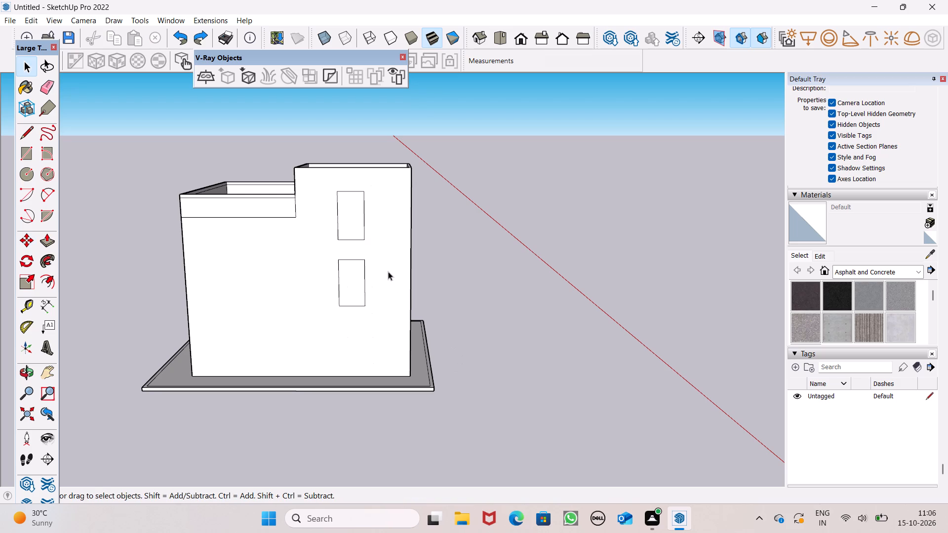
Move the upper window rectangle on the tower-side wall up by about 2'.
middle_drag(426, 314, 422, 286)
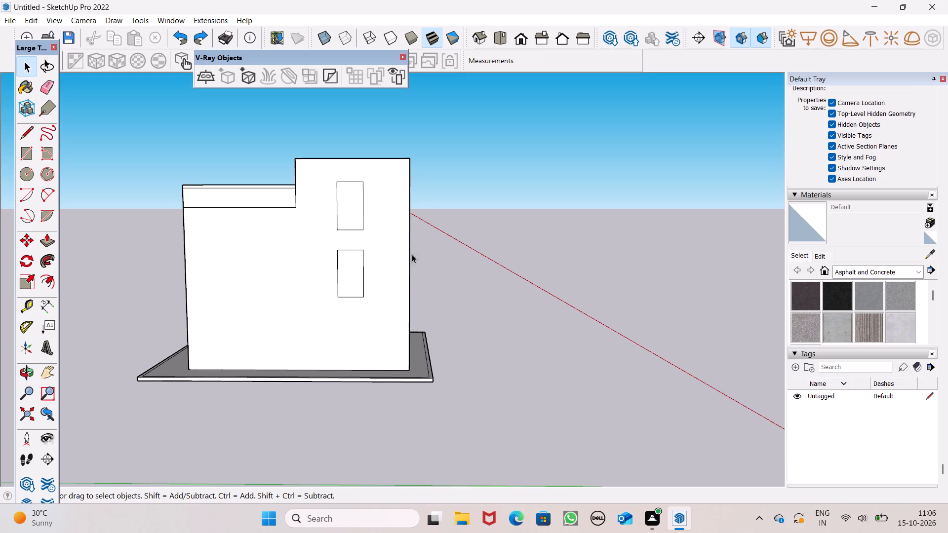
scroll(350, 201, up, 5)
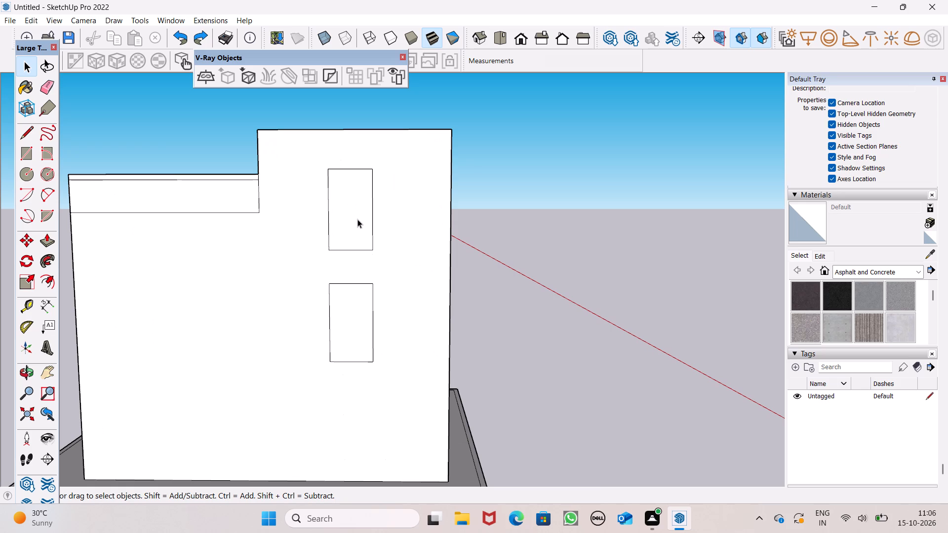
double_click(358, 244)
scroll(362, 243, down, 1)
middle_drag(371, 246, 373, 270)
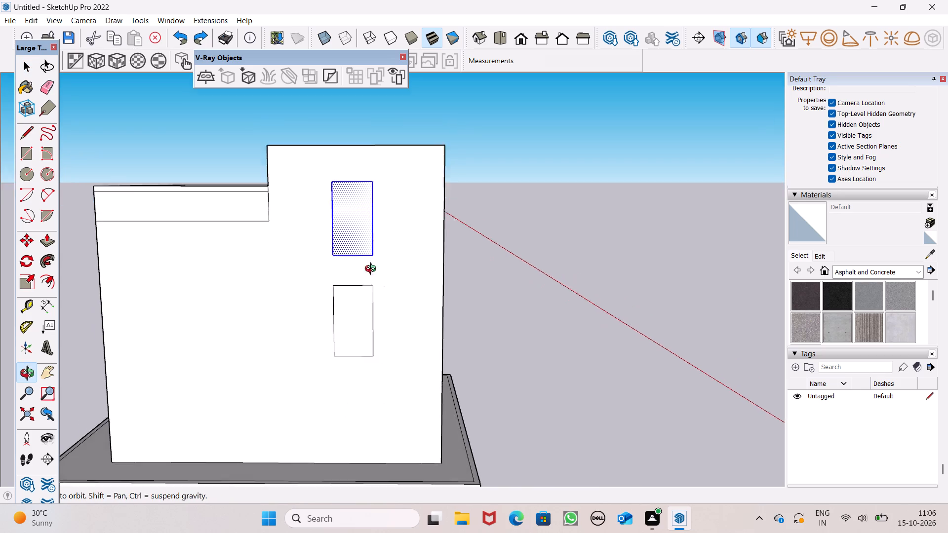
middle_drag(373, 270, 372, 300)
scroll(387, 282, up, 1)
key(m)
key(Return)
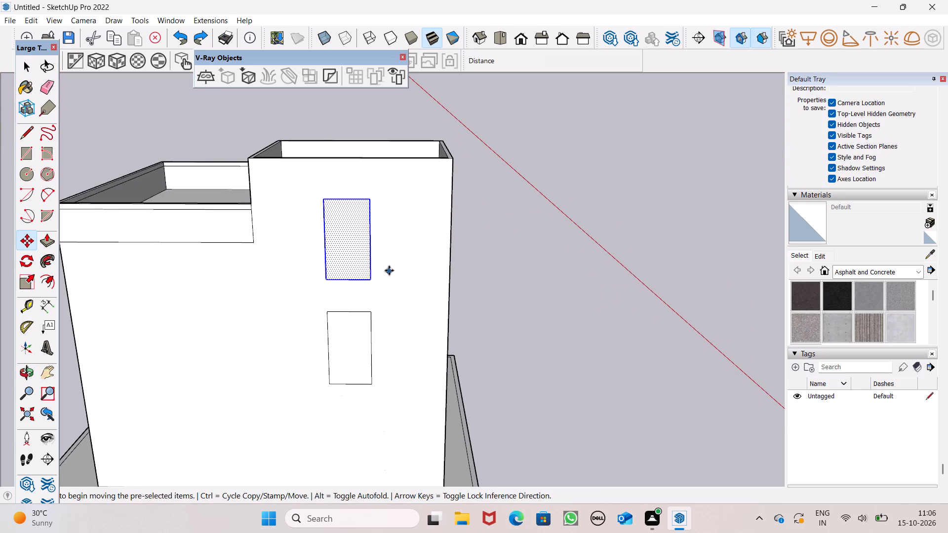
scroll(389, 270, up, 3)
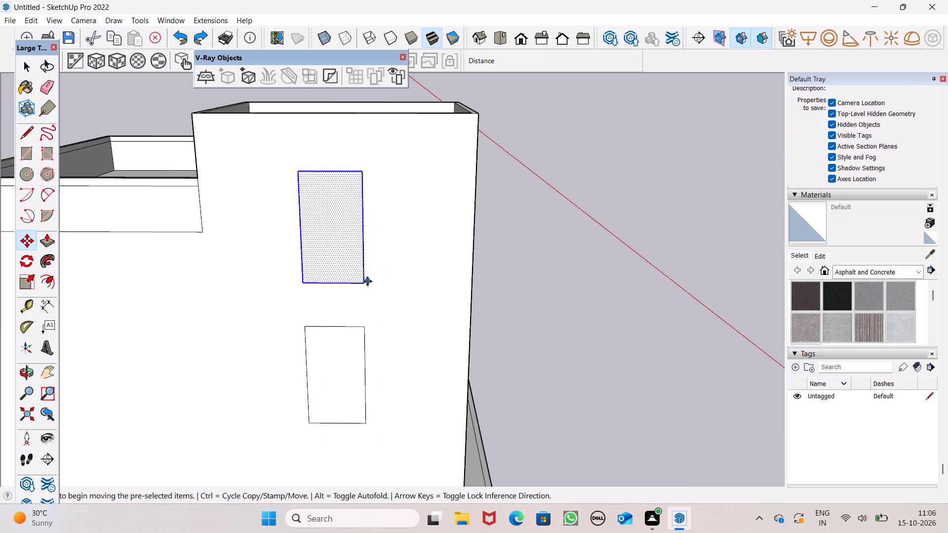
drag(360, 283, 358, 262)
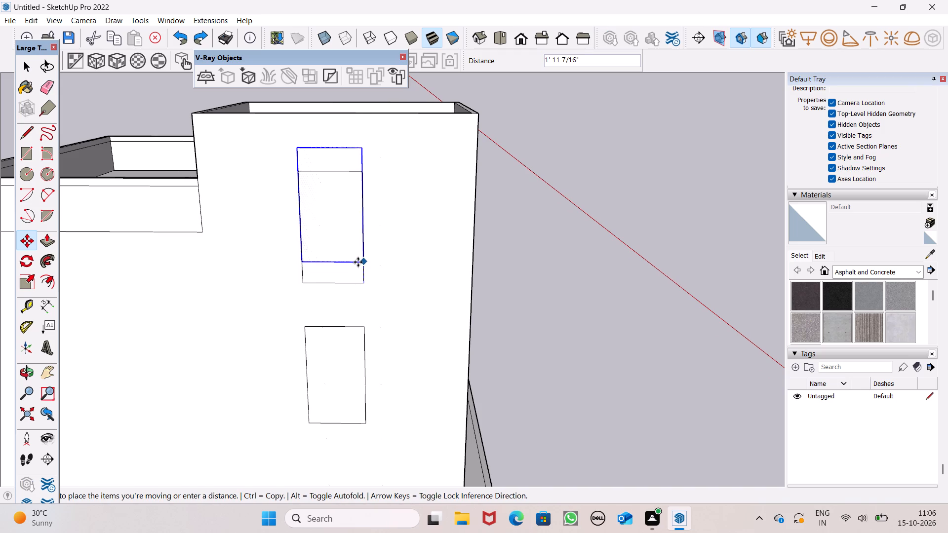
drag(358, 262, 359, 261)
key(space)
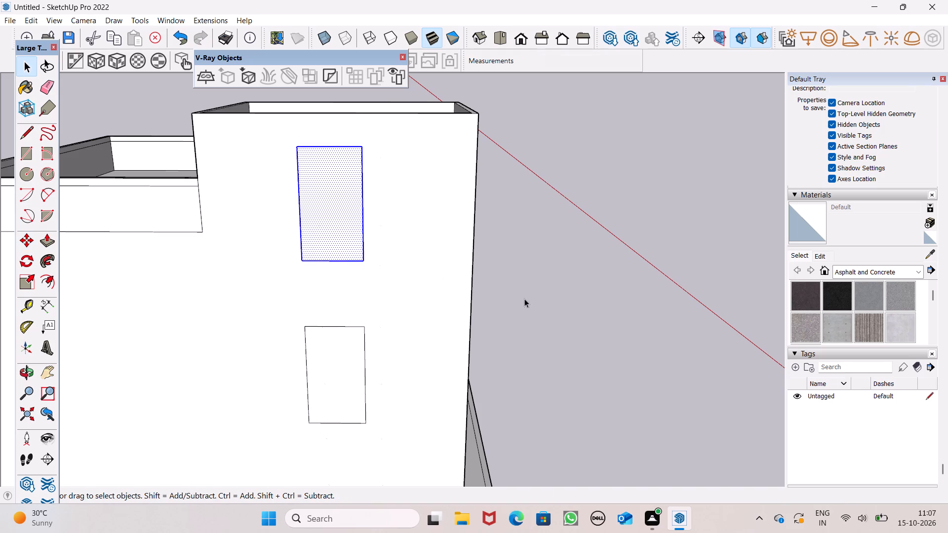
click(524, 299)
Move the lower window rectangle on the tower-side wall up by about 2' 11".
scroll(412, 225, down, 6)
scroll(375, 327, up, 2)
double_click(379, 321)
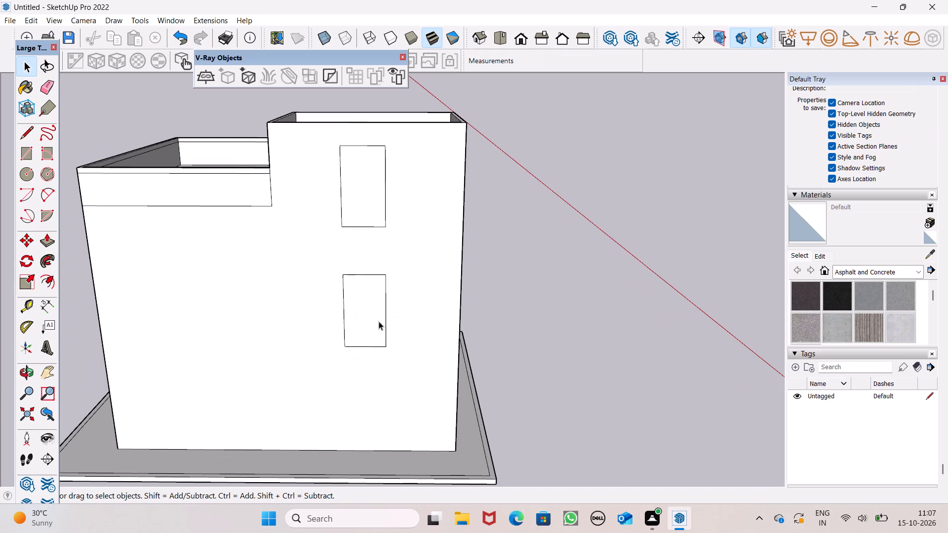
click(571, 295)
double_click(359, 325)
key(m)
key(Return)
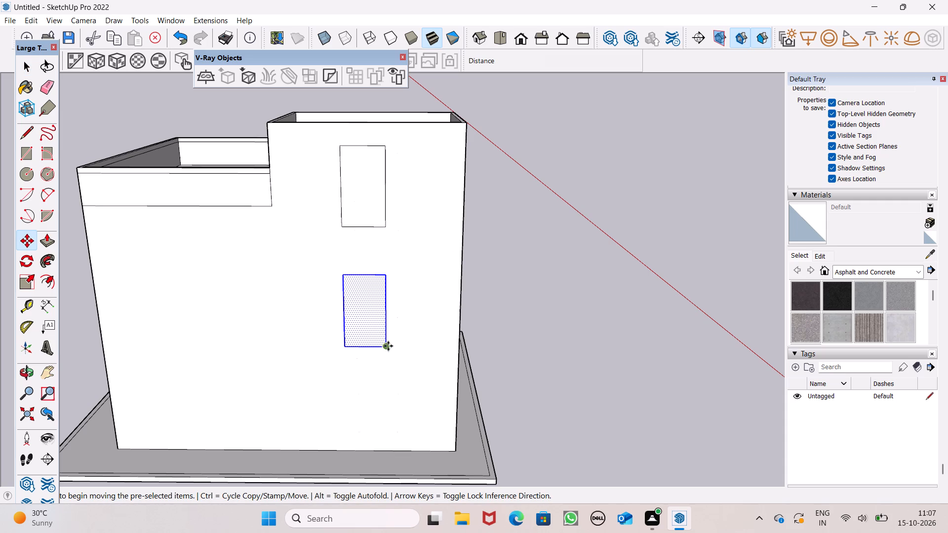
drag(384, 346, 385, 324)
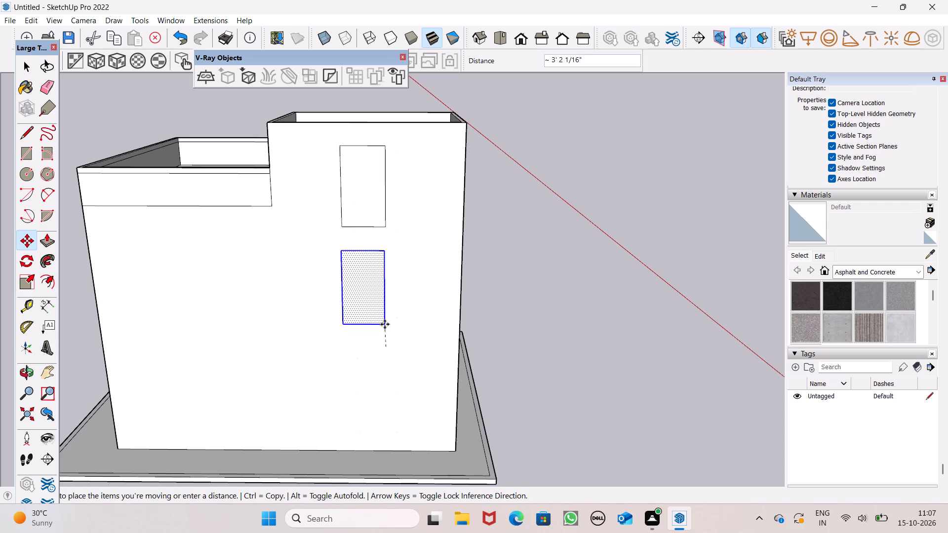
drag(385, 324, 388, 327)
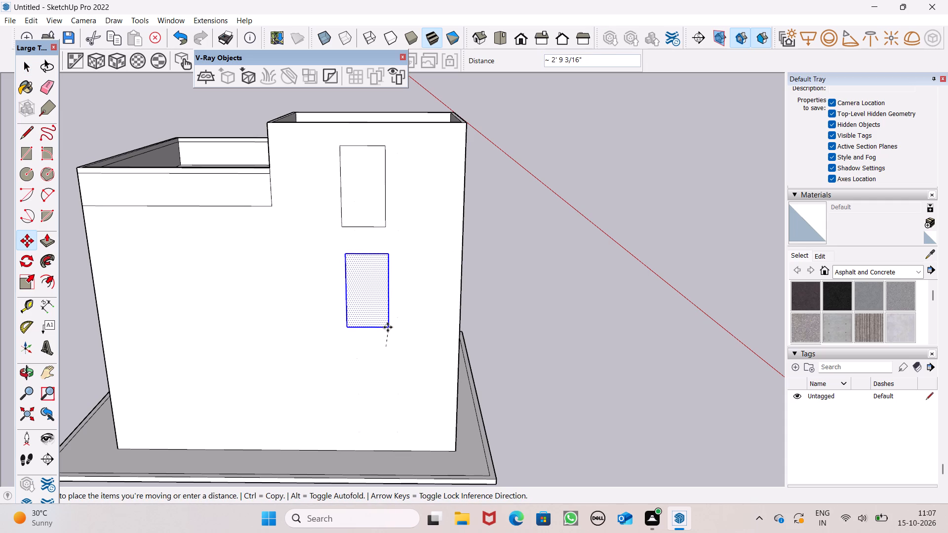
drag(388, 327, 387, 326)
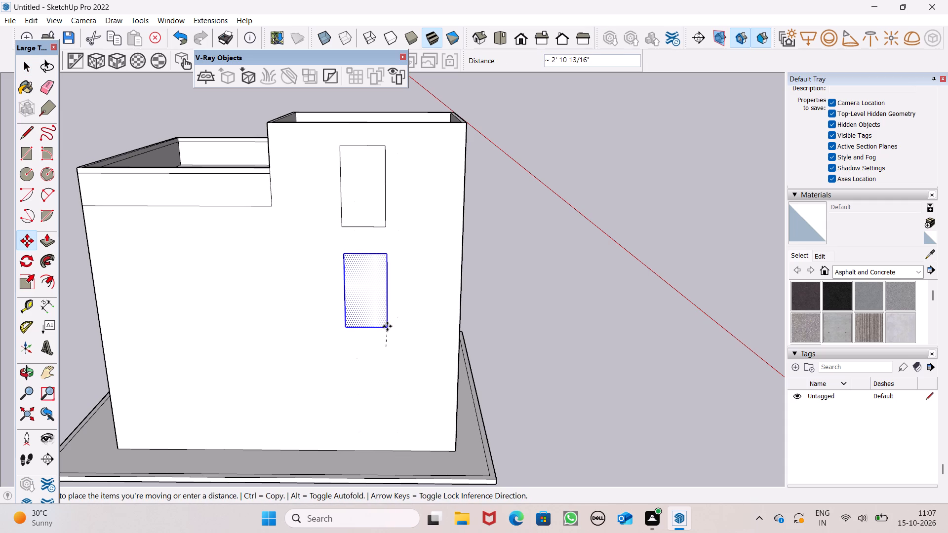
drag(387, 326, 387, 326)
key(space)
click(522, 346)
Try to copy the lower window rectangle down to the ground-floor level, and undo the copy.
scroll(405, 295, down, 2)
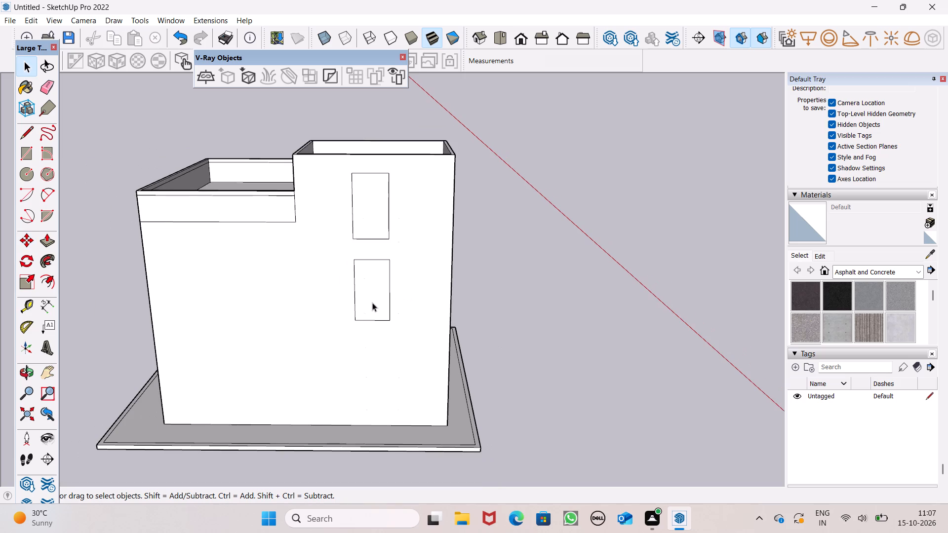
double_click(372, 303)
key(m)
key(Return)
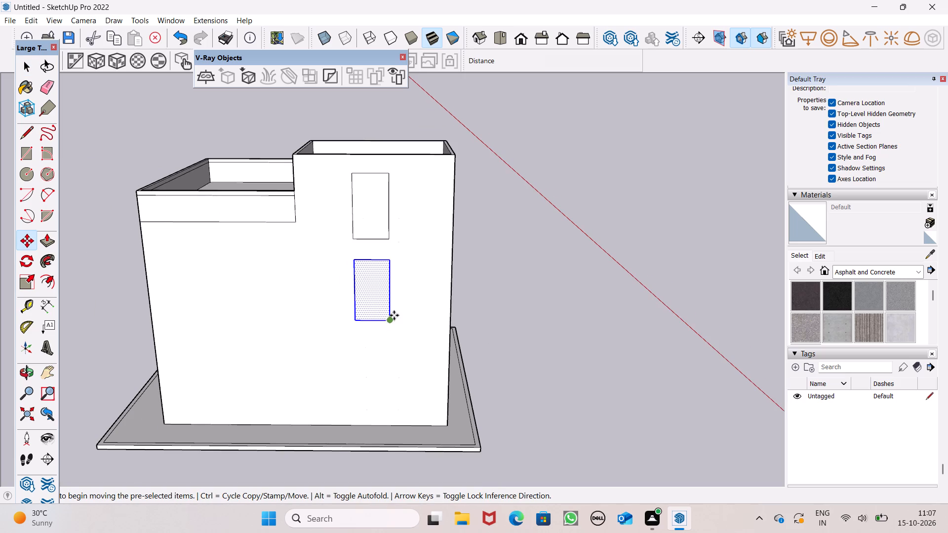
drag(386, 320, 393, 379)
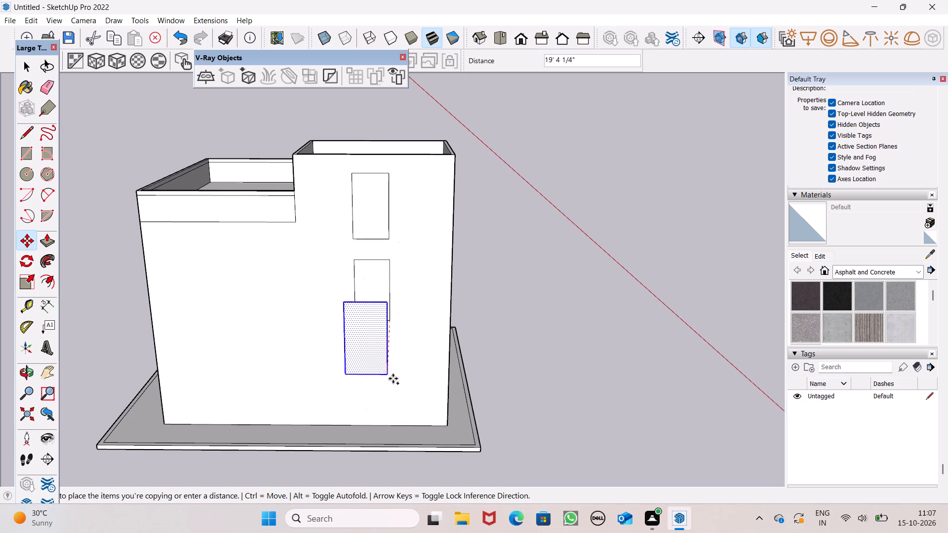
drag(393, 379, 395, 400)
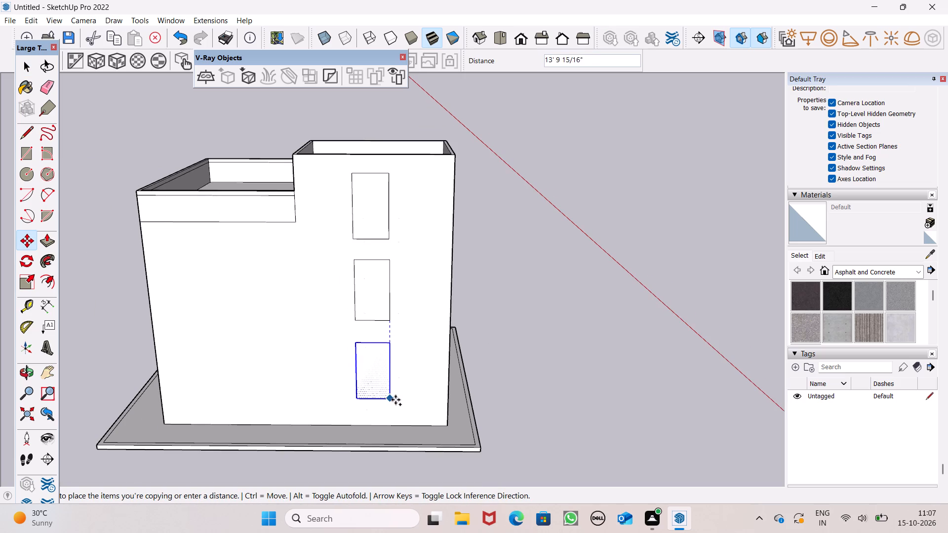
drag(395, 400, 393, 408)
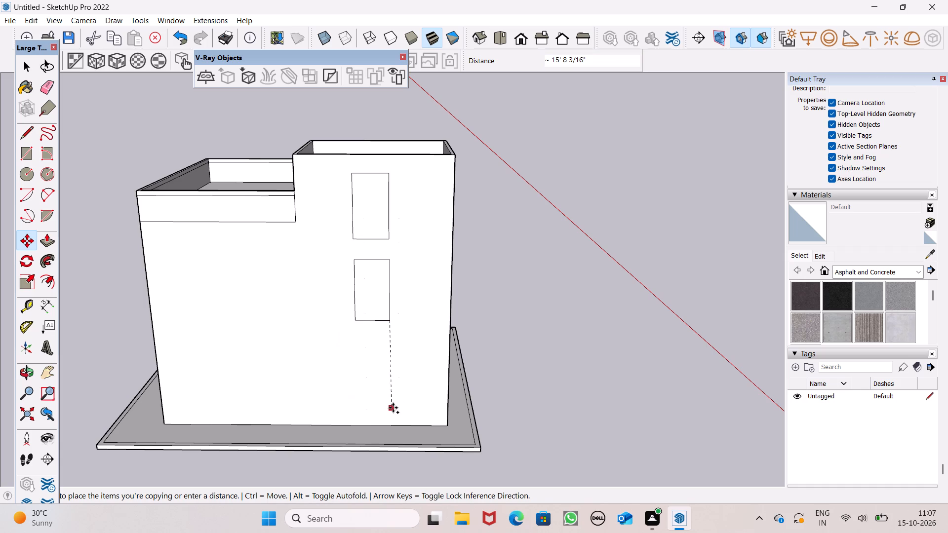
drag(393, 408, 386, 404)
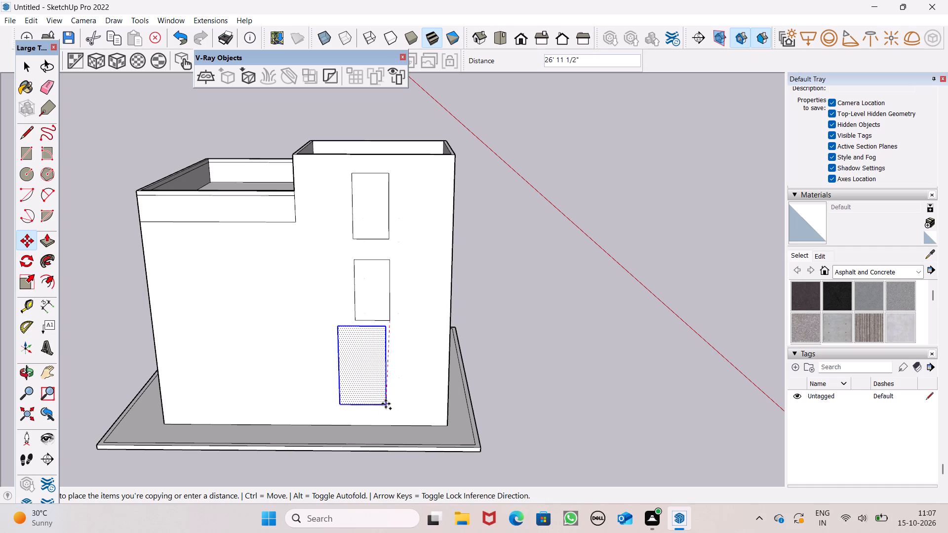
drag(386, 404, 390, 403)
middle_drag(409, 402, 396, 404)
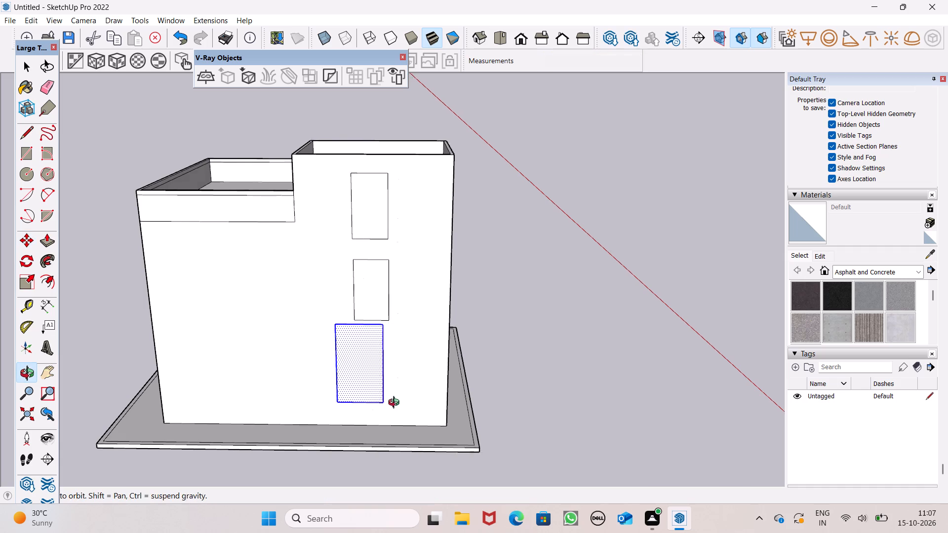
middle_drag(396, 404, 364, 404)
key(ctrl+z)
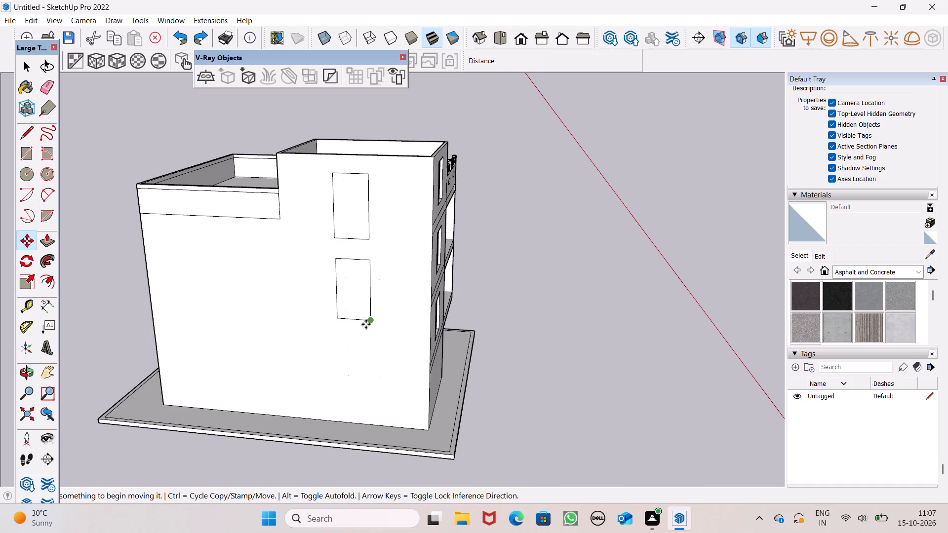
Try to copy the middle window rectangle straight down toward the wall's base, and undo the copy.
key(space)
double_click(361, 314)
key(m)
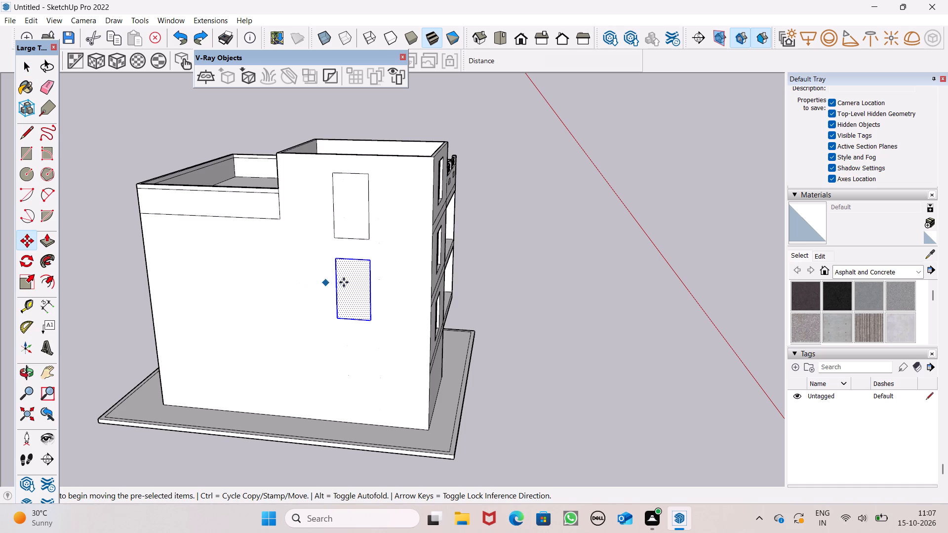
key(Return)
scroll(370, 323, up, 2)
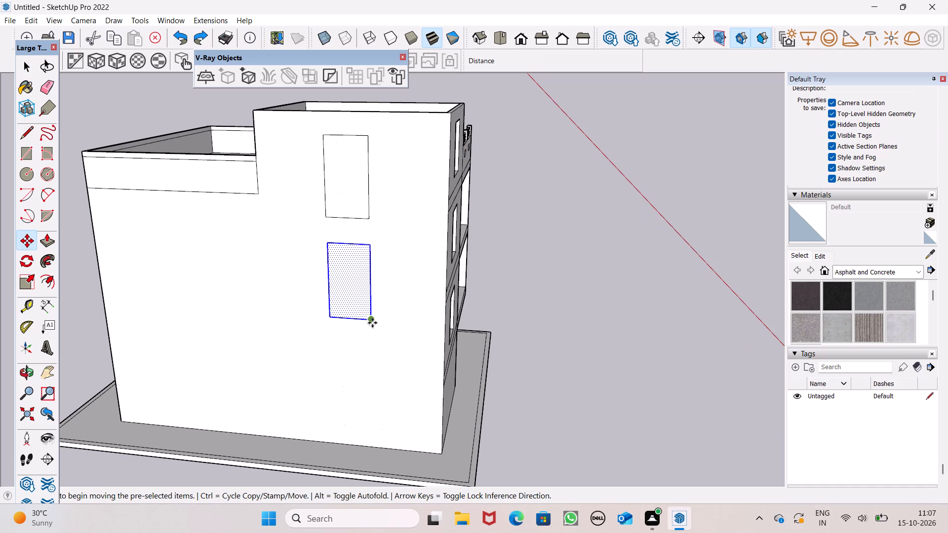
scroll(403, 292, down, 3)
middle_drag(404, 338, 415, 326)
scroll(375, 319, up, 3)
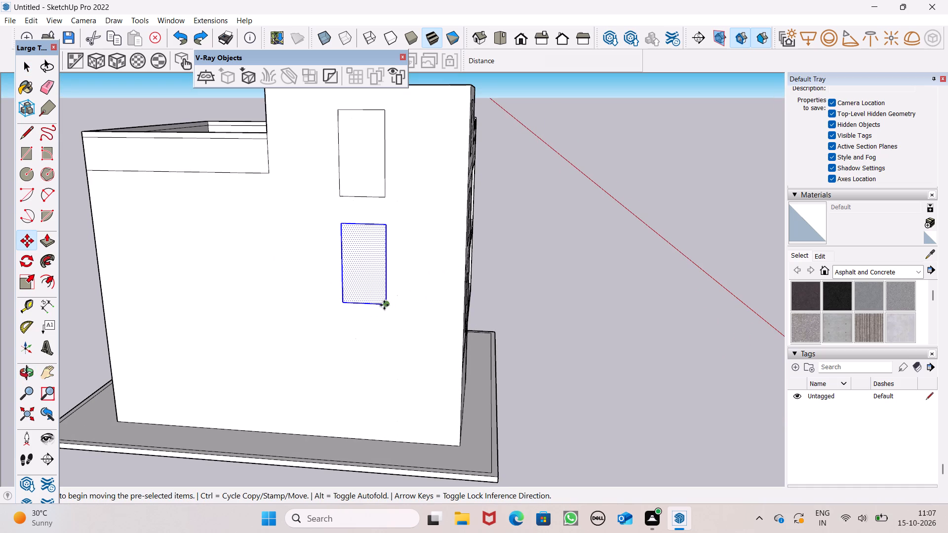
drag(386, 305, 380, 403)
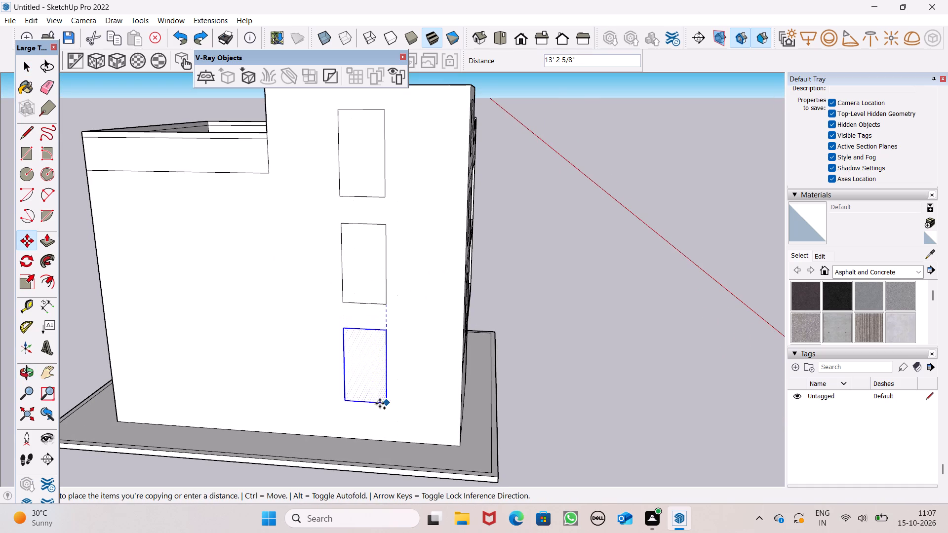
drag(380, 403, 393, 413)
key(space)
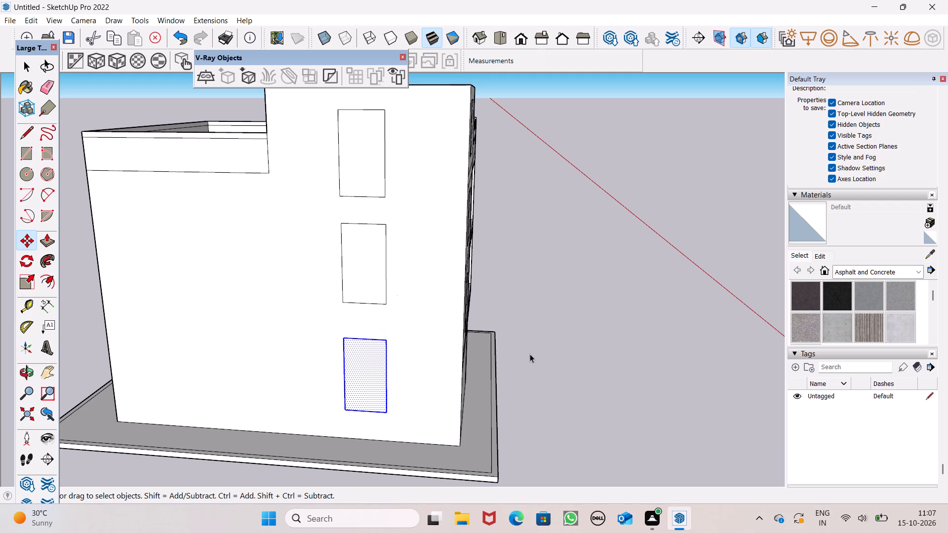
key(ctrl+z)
Copy the middle window rectangle on the tower-side wall about 13' 9" straight down to the ground-floor level.
double_click(382, 279)
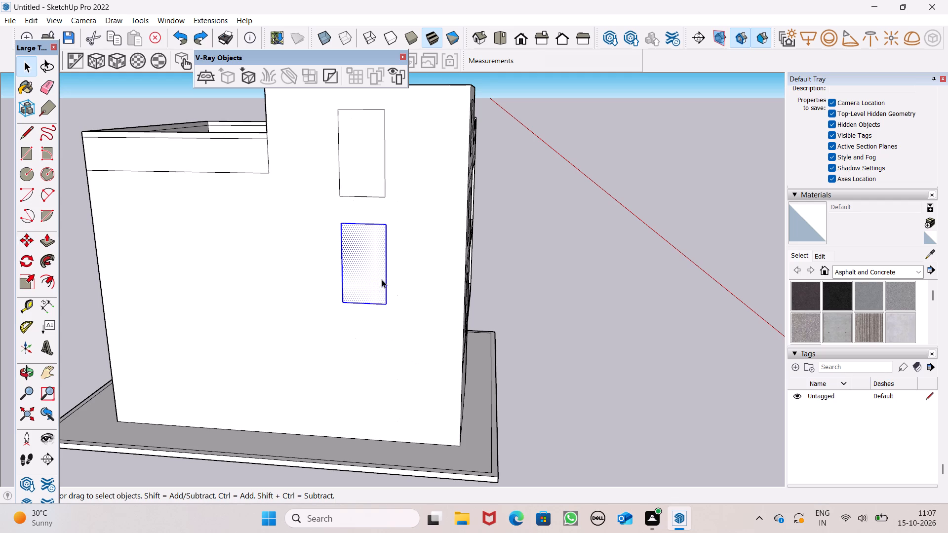
key(m)
key(Return)
drag(388, 306, 388, 383)
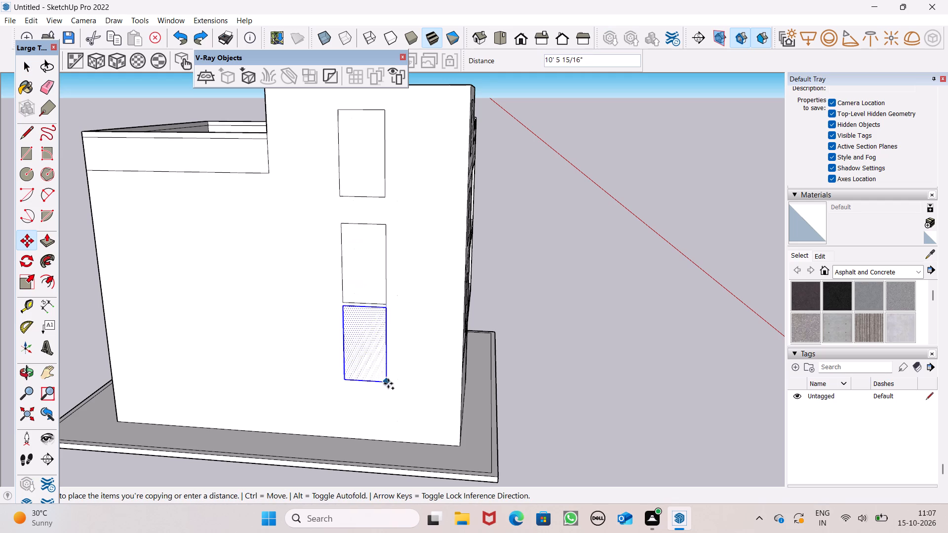
drag(388, 383, 384, 405)
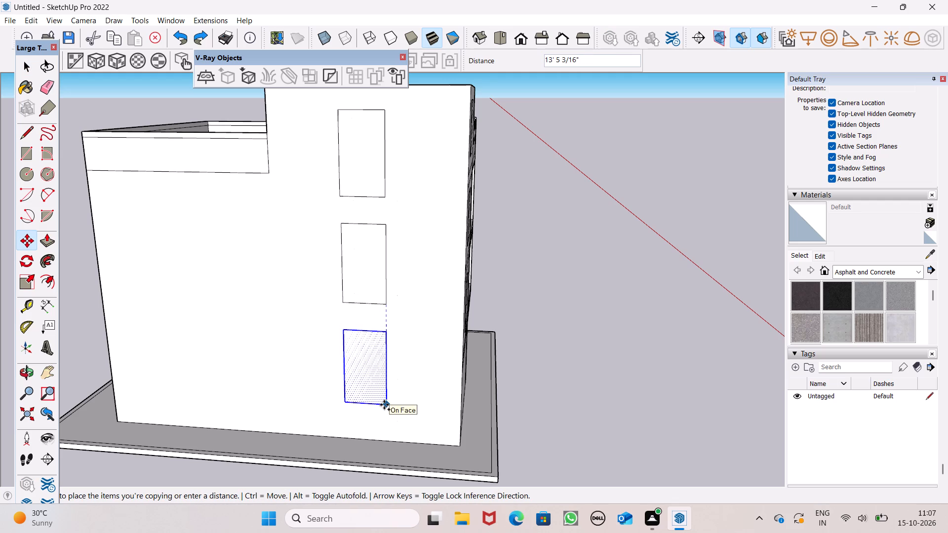
drag(384, 405, 385, 401)
key(space)
key(m)
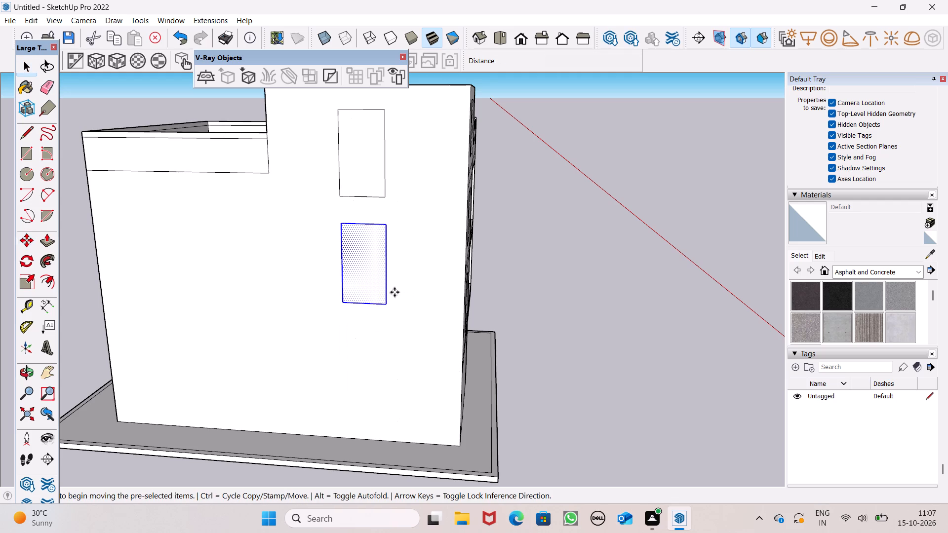
key(Return)
drag(388, 305, 387, 387)
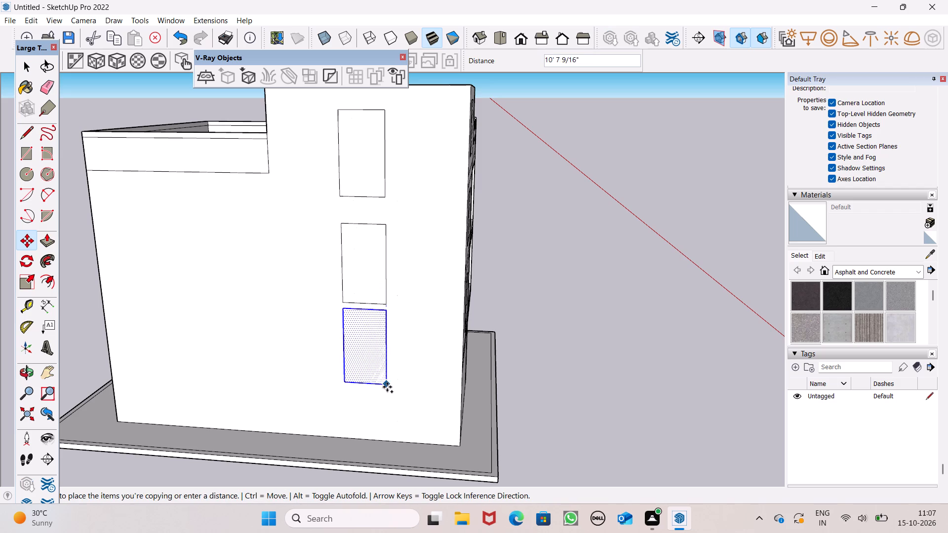
drag(387, 387, 382, 404)
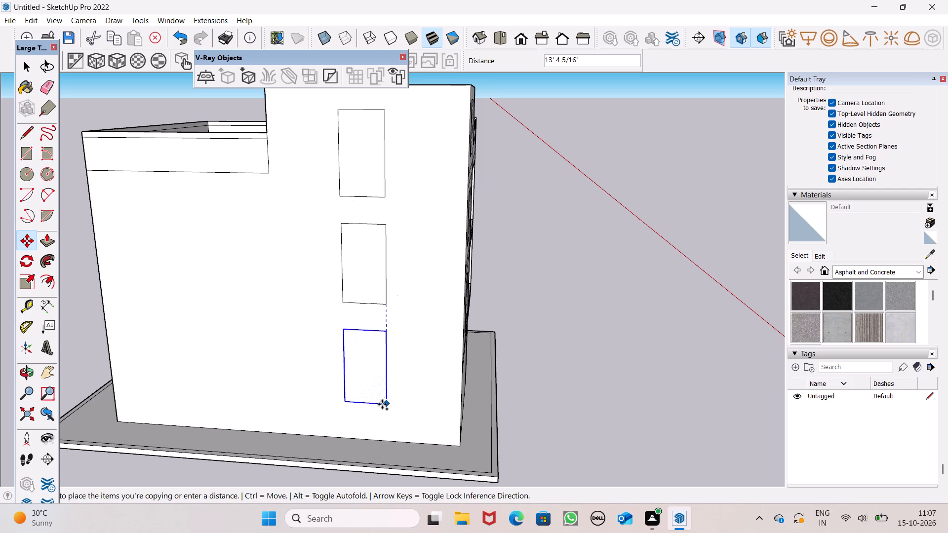
drag(382, 404, 381, 407)
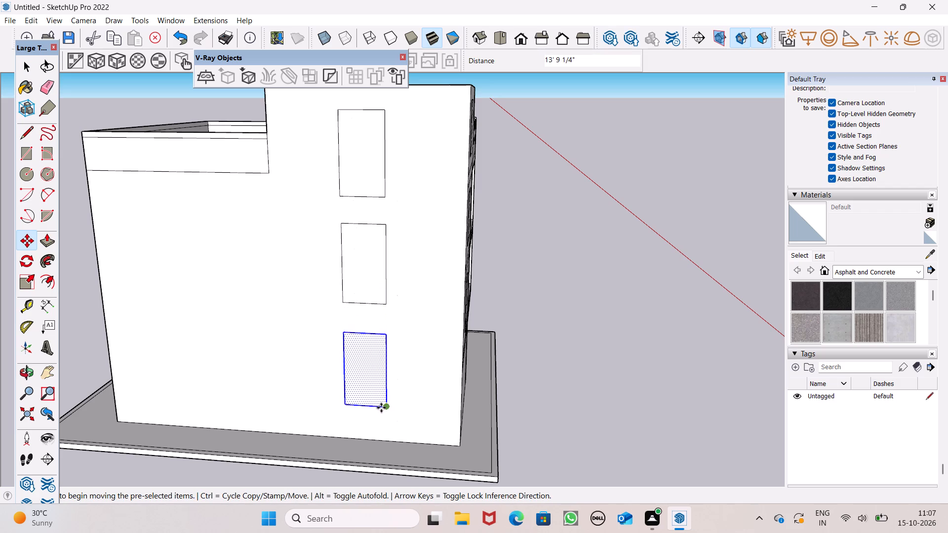
key(space)
click(539, 283)
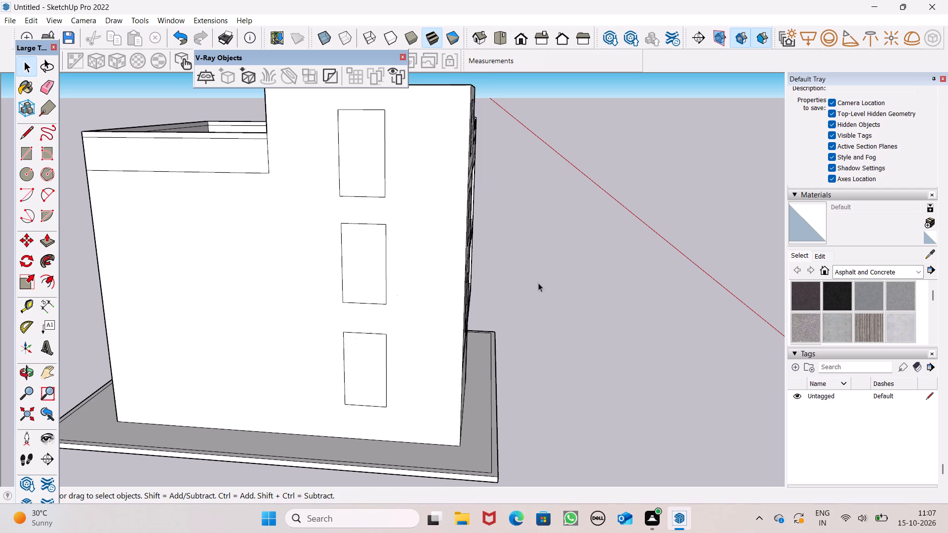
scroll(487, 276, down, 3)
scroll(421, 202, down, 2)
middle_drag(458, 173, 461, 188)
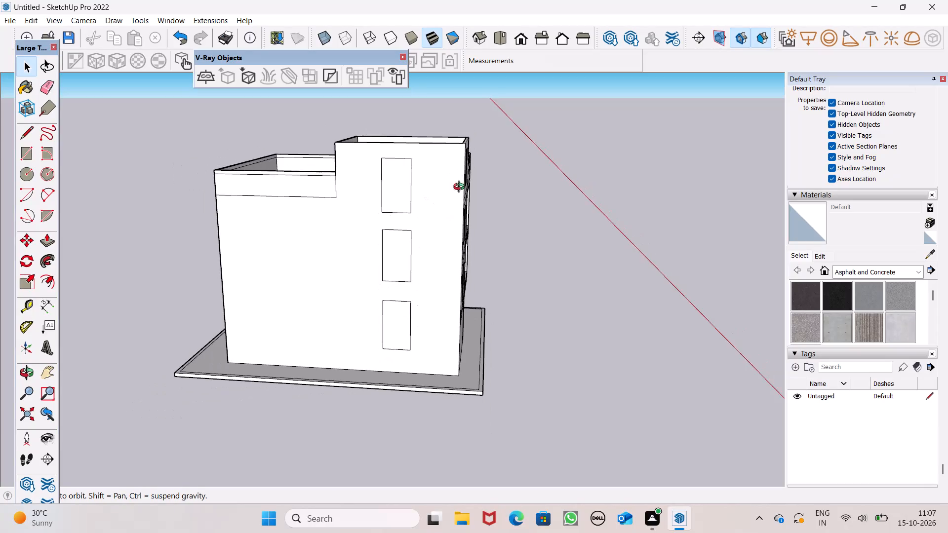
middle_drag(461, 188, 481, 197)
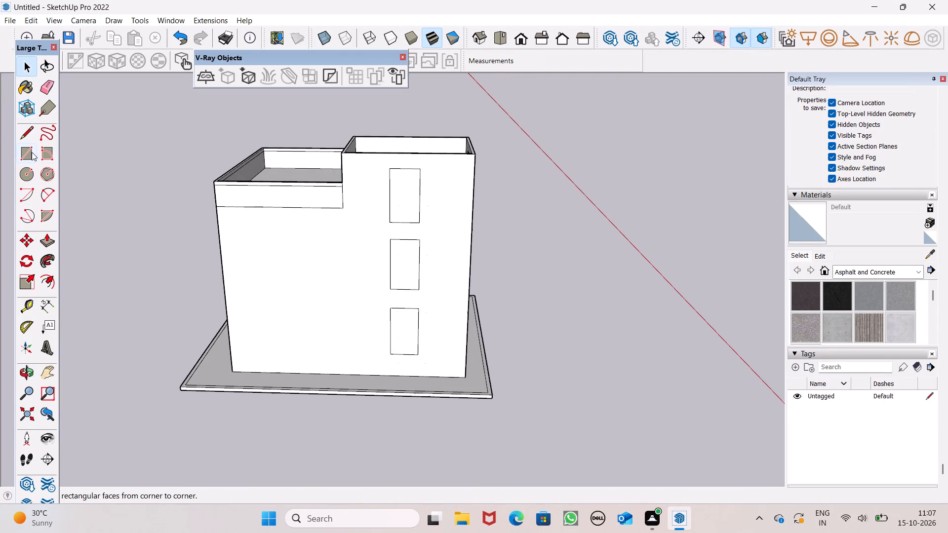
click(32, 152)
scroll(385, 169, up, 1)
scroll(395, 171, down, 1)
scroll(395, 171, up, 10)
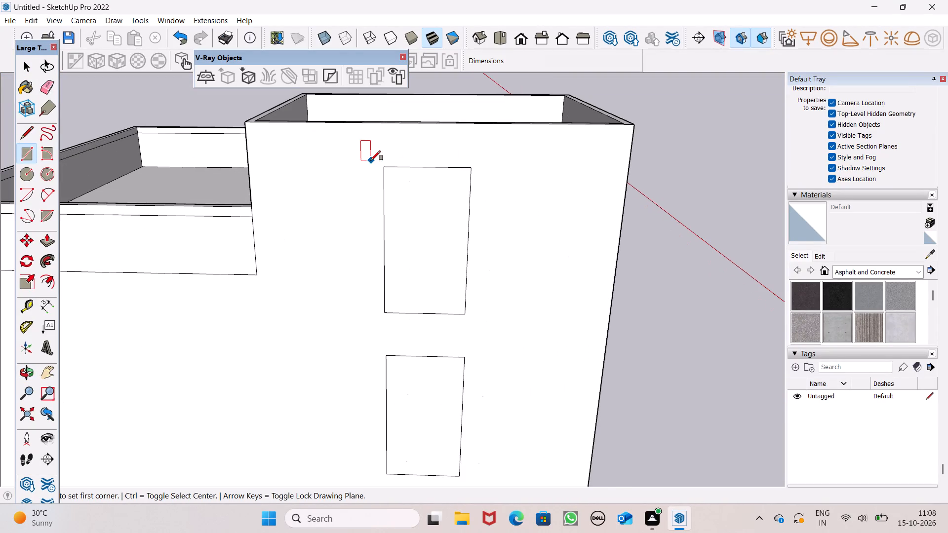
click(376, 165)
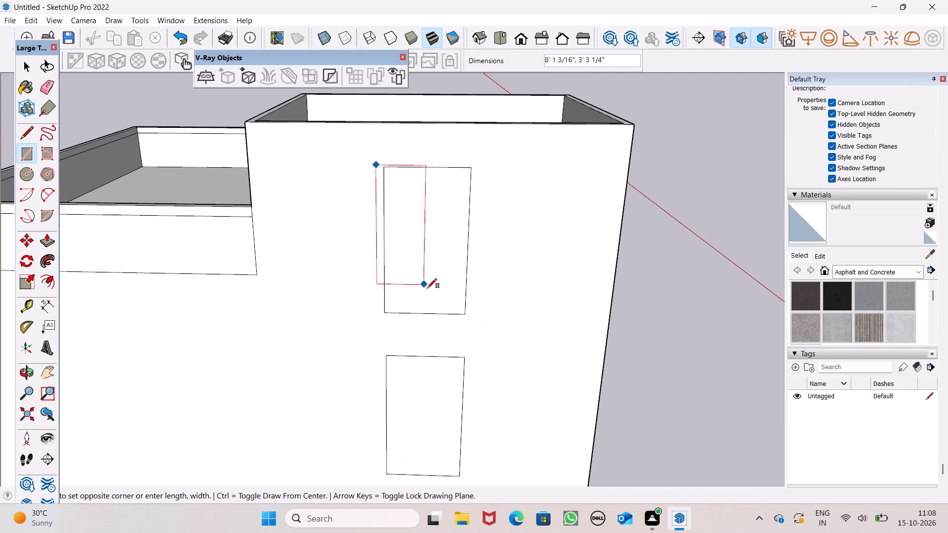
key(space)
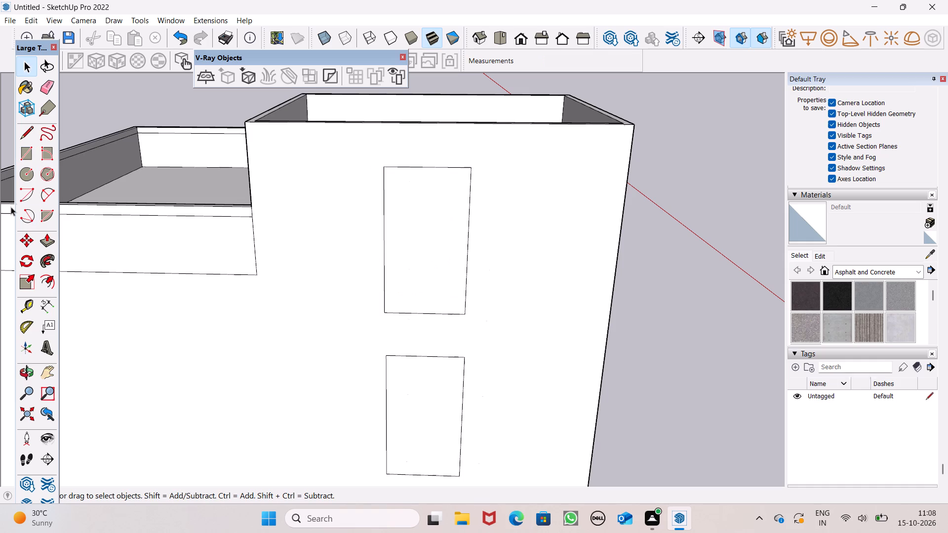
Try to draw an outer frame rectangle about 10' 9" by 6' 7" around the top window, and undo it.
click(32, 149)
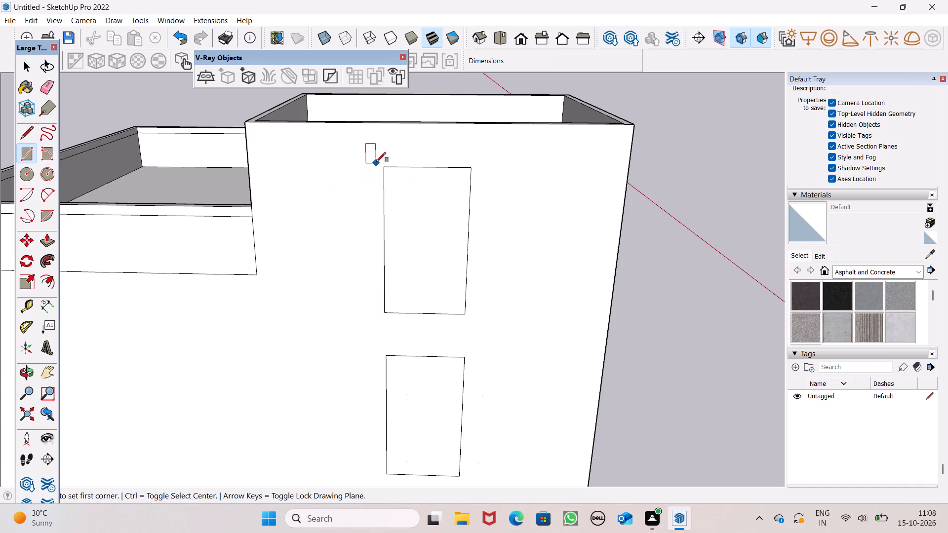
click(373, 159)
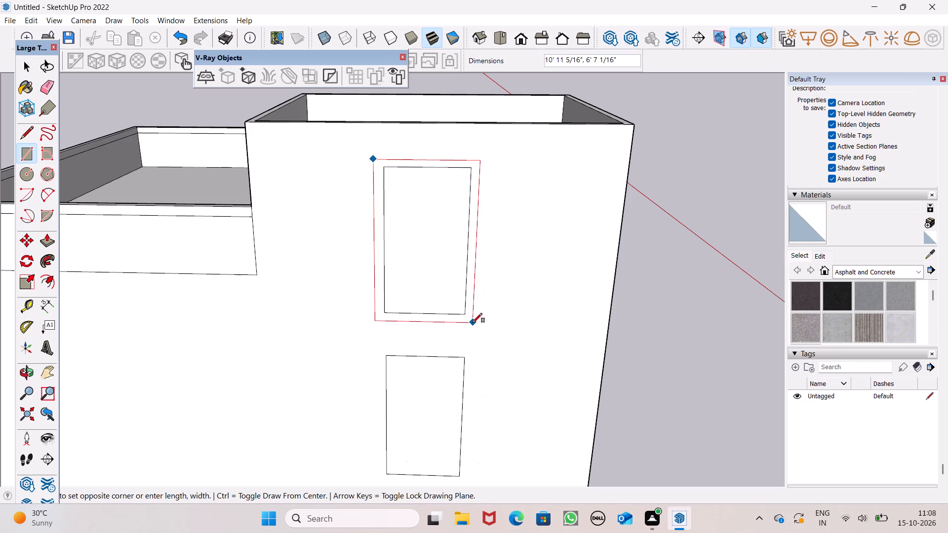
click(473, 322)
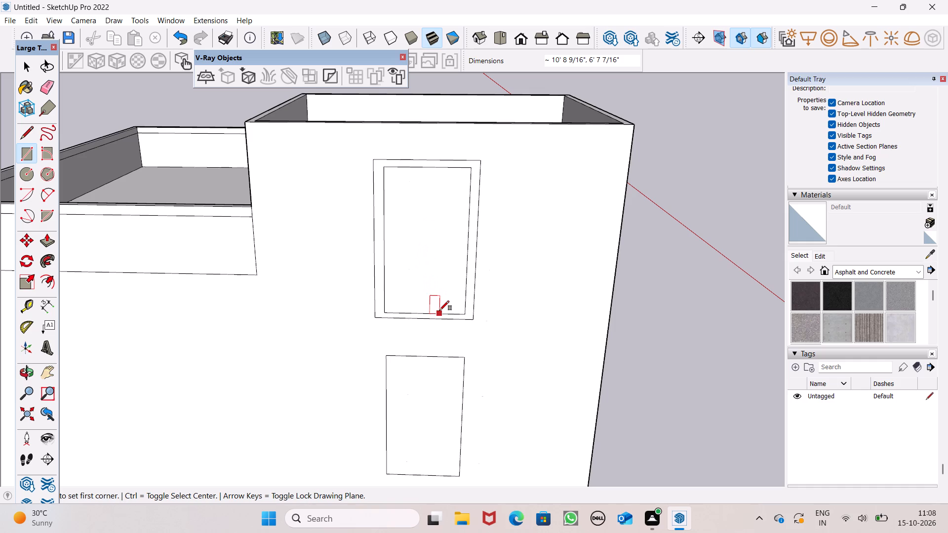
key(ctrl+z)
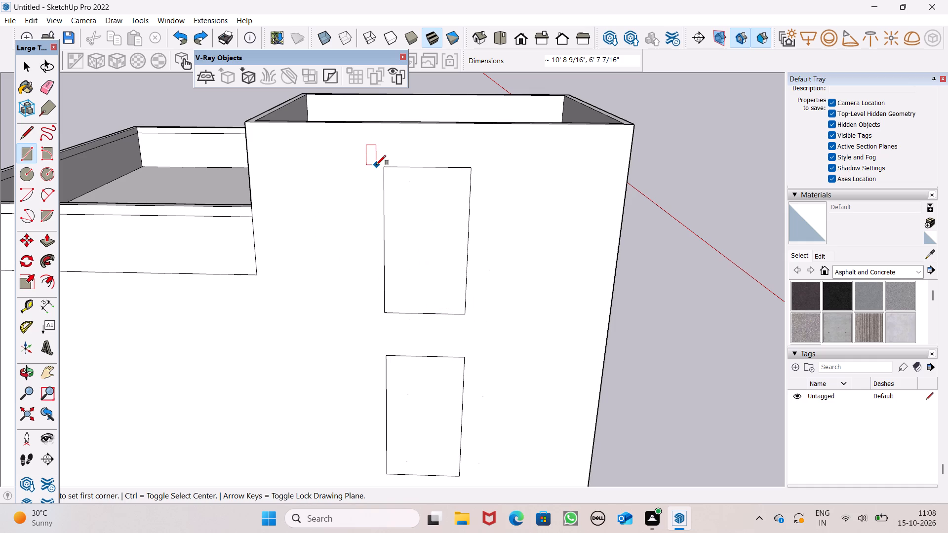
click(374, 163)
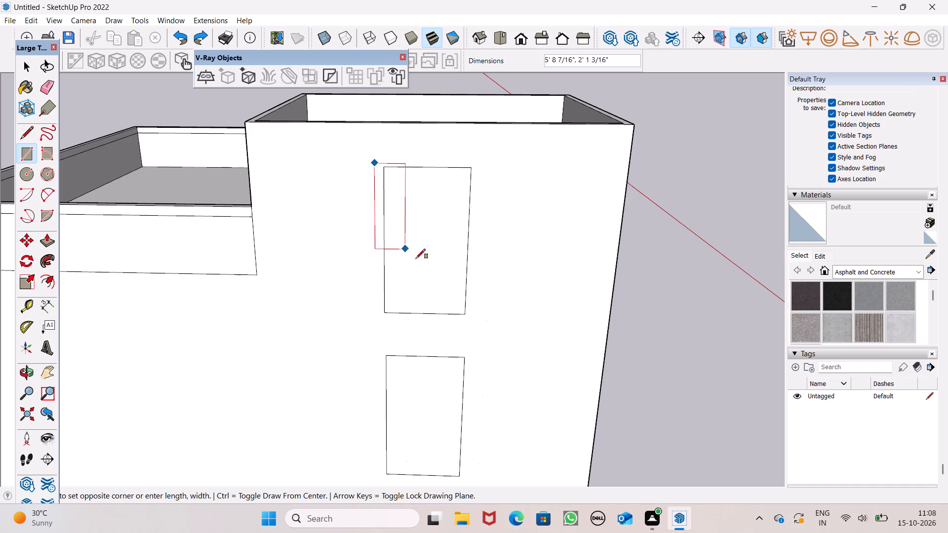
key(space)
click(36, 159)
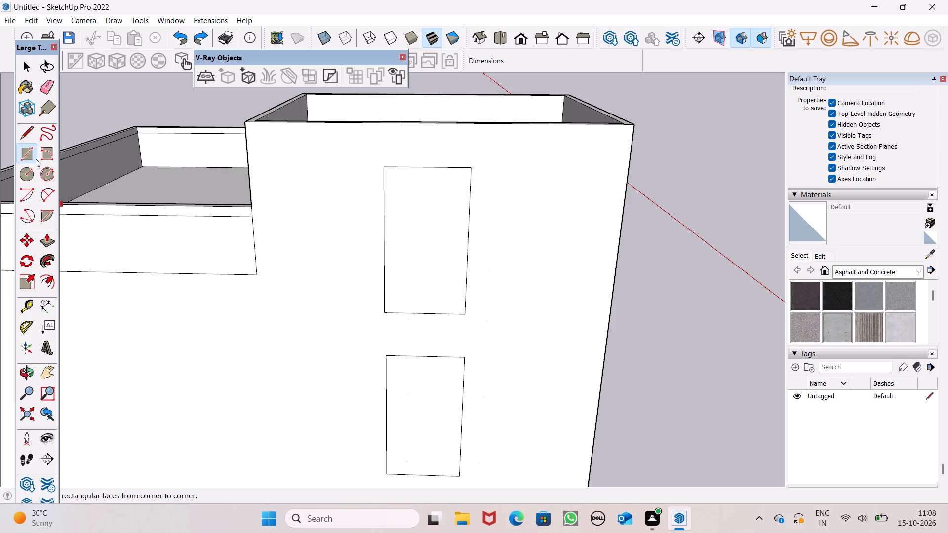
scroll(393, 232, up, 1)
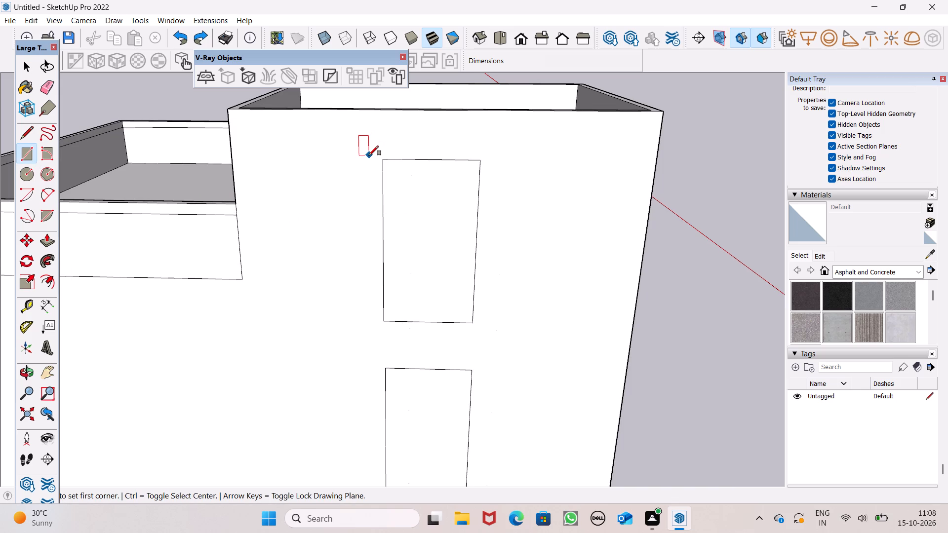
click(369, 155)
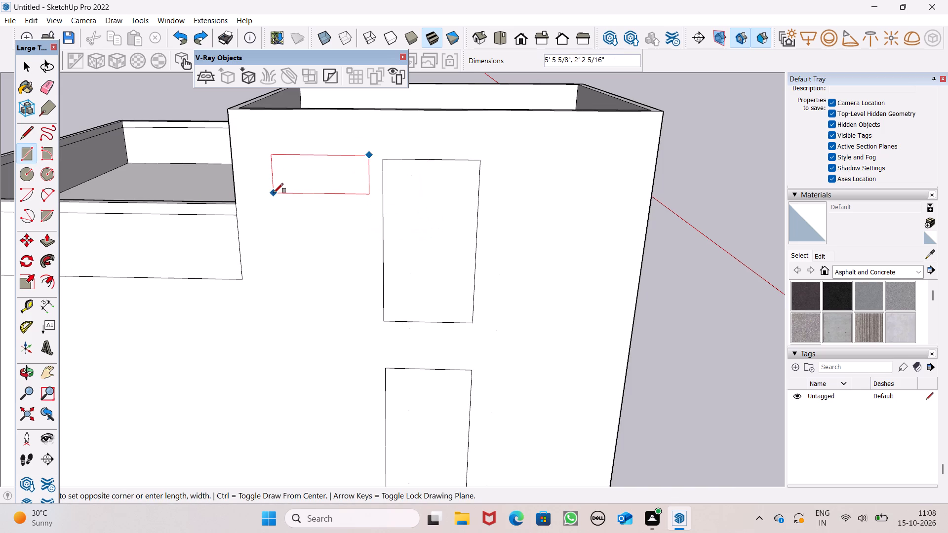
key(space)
Draw an outer frame rectangle about 10' 11" by 6' 4" around the top window on the tower-side wall.
click(23, 159)
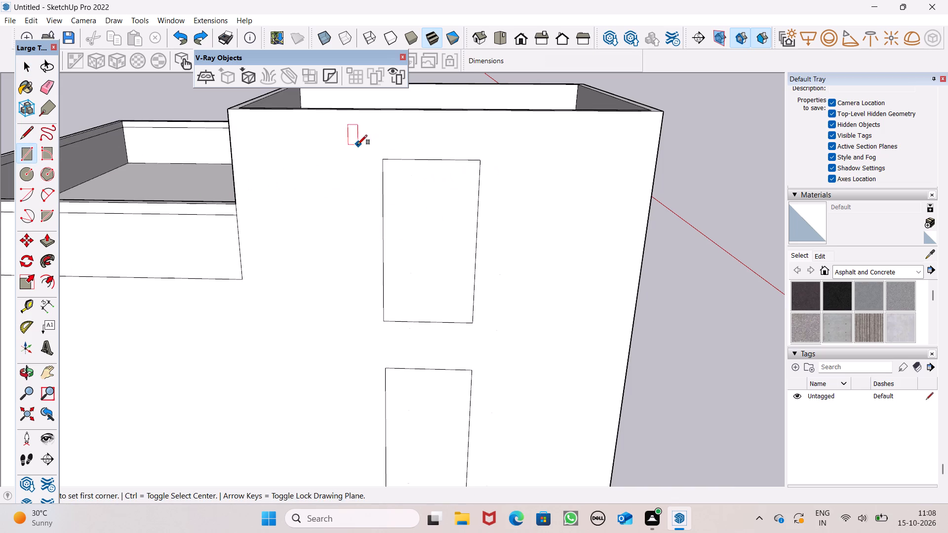
click(375, 152)
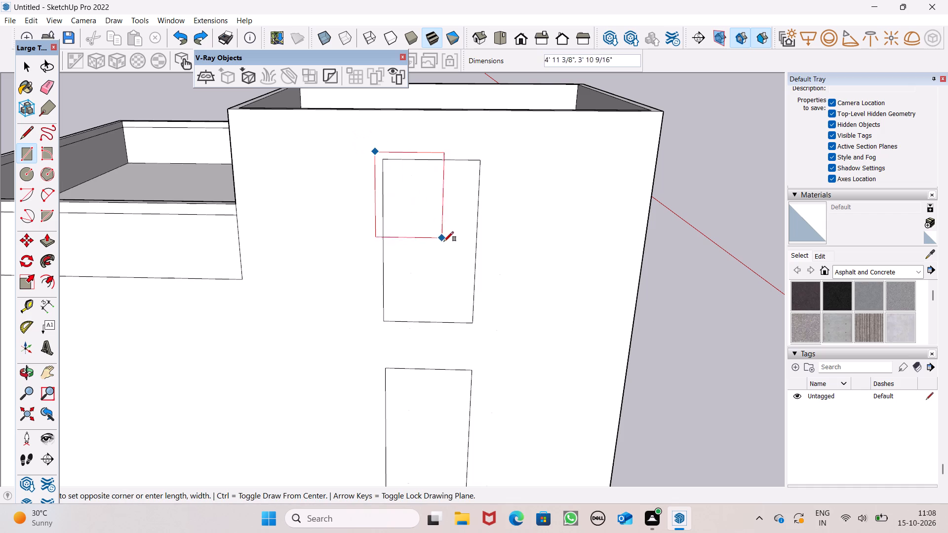
click(480, 332)
key(space)
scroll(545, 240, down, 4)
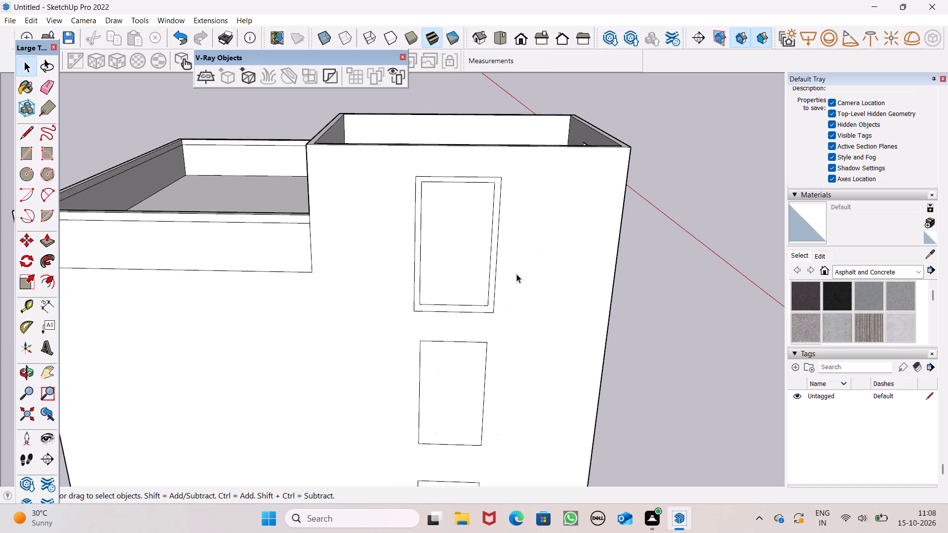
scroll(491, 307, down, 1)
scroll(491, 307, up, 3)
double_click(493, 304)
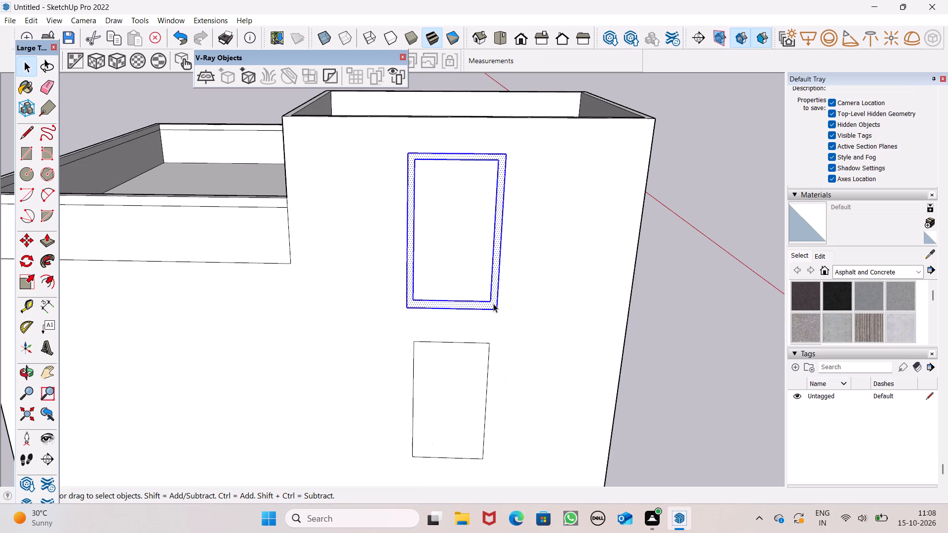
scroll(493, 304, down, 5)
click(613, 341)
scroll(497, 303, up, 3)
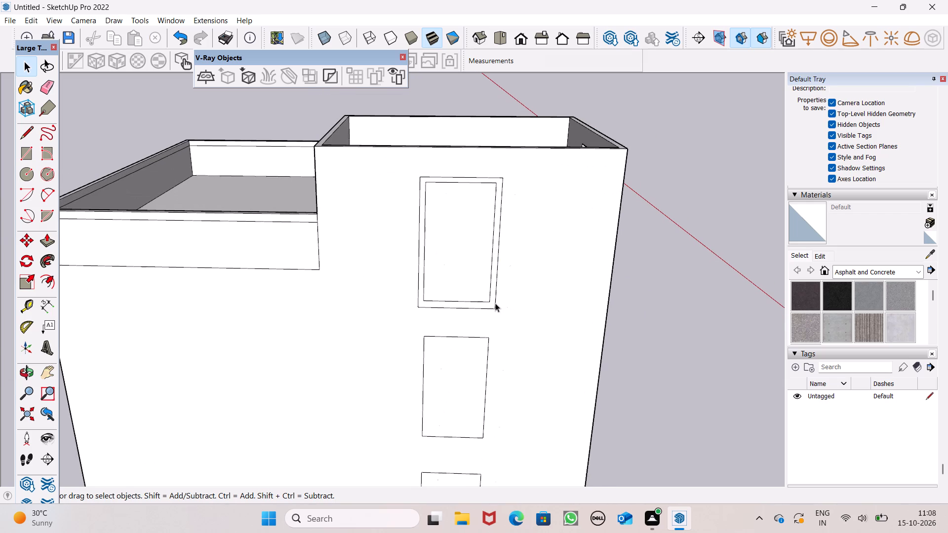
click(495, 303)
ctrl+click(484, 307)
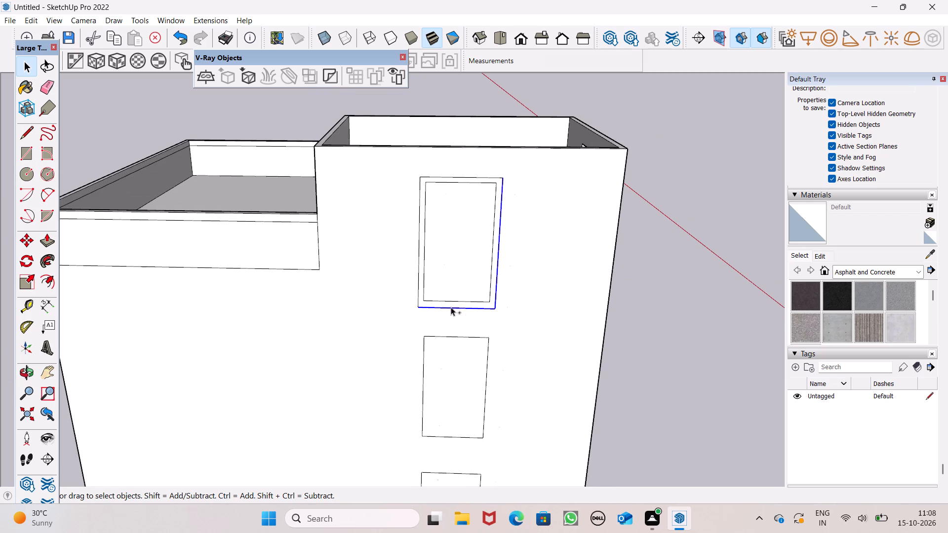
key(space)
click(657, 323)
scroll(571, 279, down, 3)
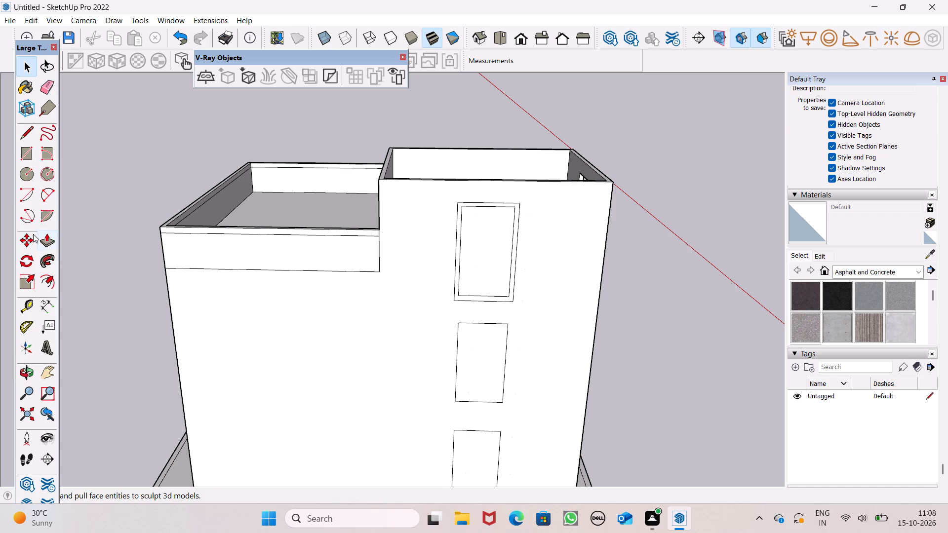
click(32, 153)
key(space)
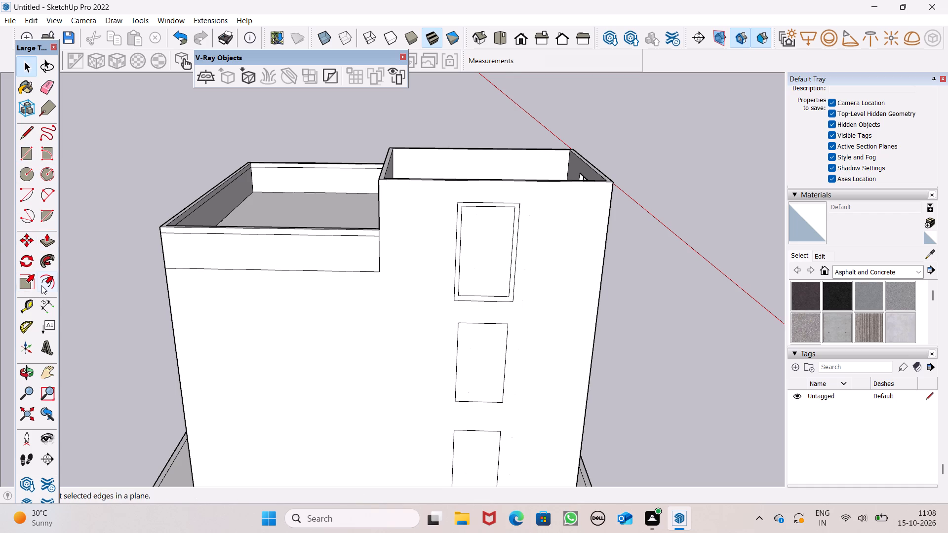
Offset the middle window rectangle's edges outward, and the bottom window's by about 8", to outline their frames on the tower-side wall.
drag(47, 285, 52, 281)
scroll(226, 231, down, 5)
scroll(431, 335, up, 6)
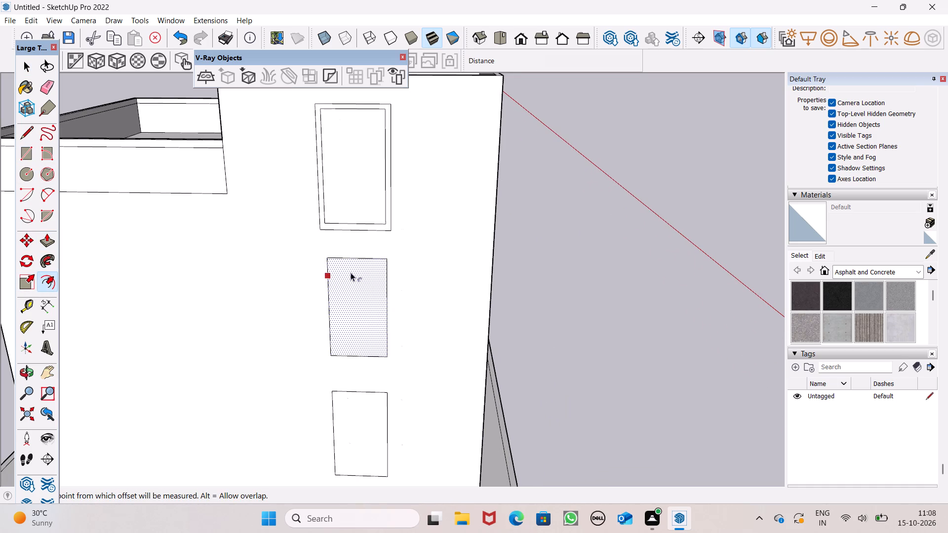
drag(352, 271, 355, 254)
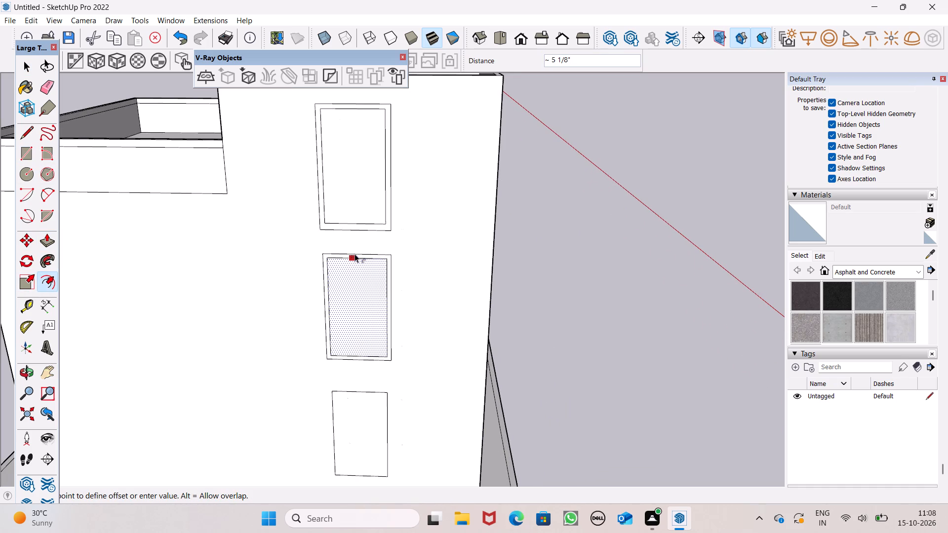
drag(355, 254, 355, 253)
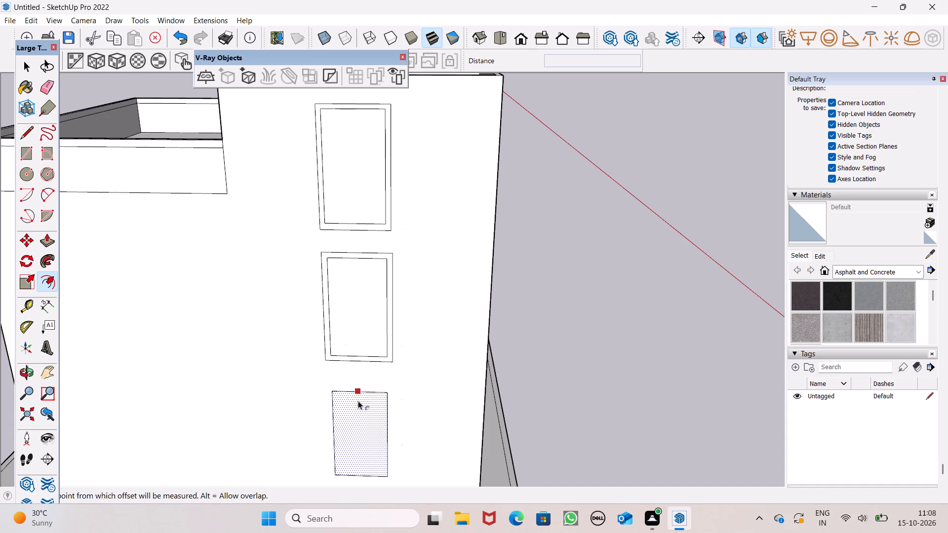
drag(358, 398, 361, 385)
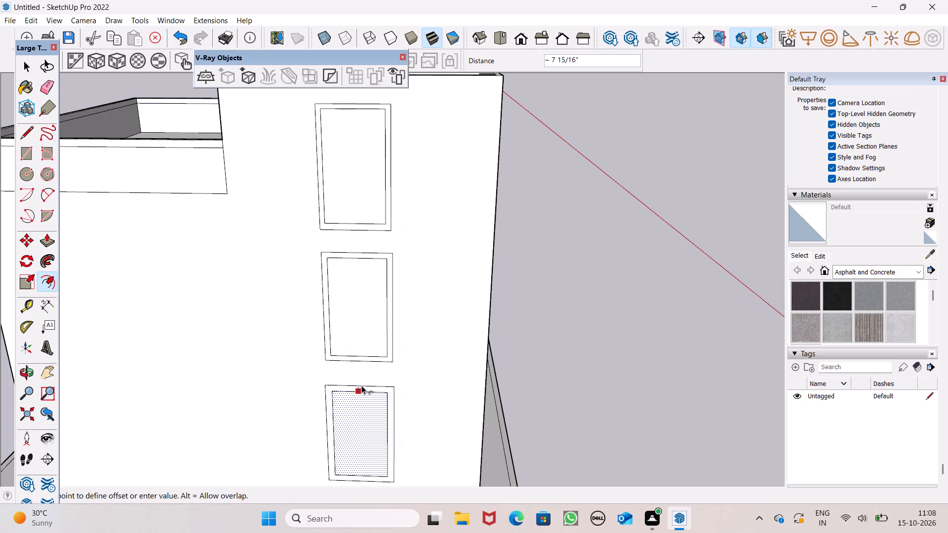
drag(361, 385, 363, 386)
key(space)
click(592, 345)
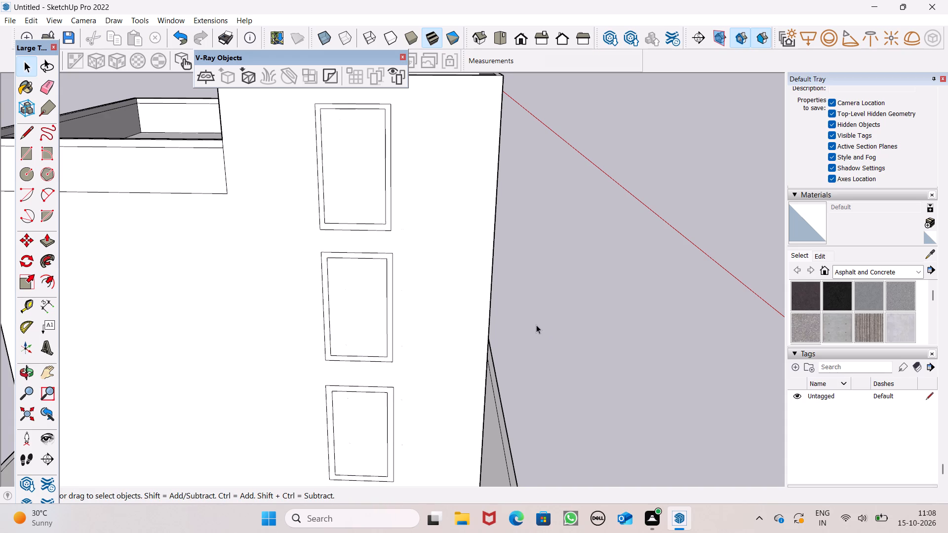
scroll(536, 324, down, 4)
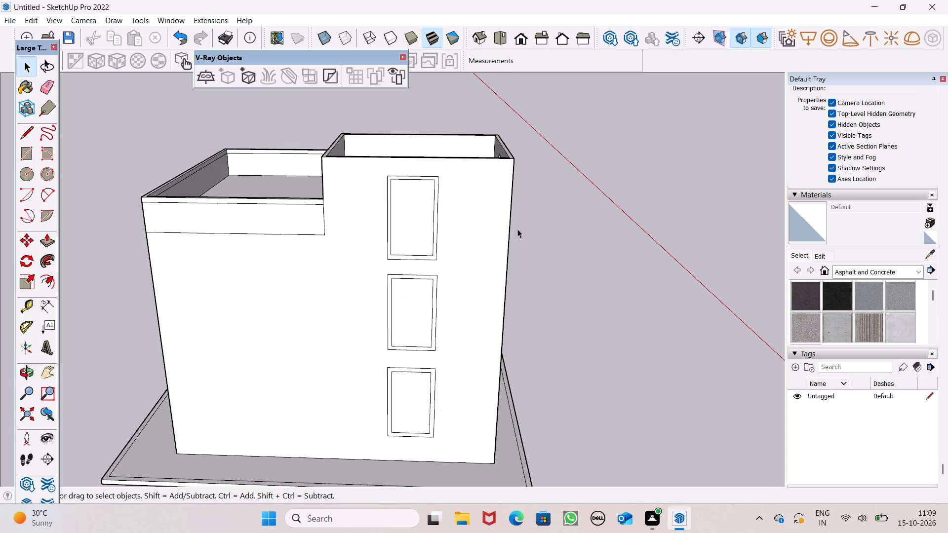
Push/Pull the top window's frame face 5 5/16" outward from the tower-side wall.
click(43, 240)
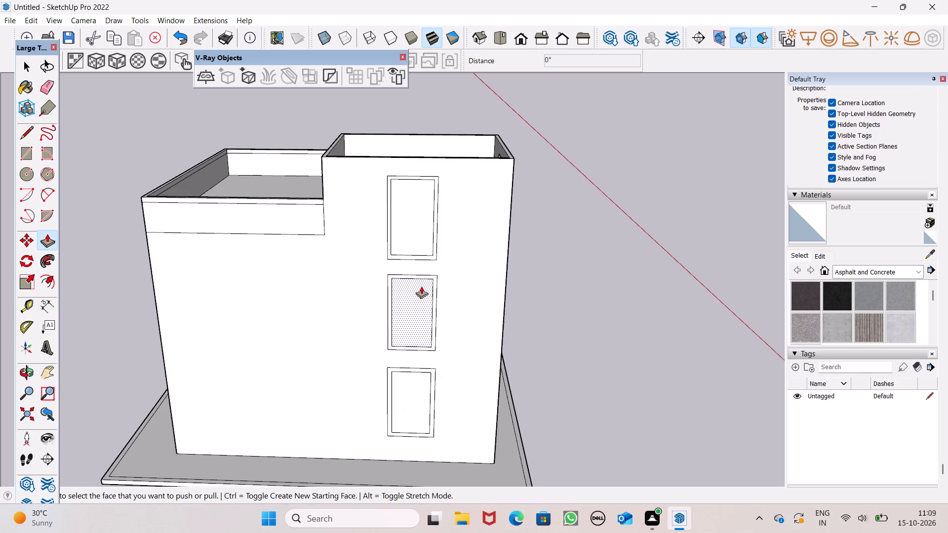
scroll(423, 263, up, 2)
scroll(461, 241, down, 3)
middle_drag(475, 258, 507, 351)
scroll(452, 301, up, 2)
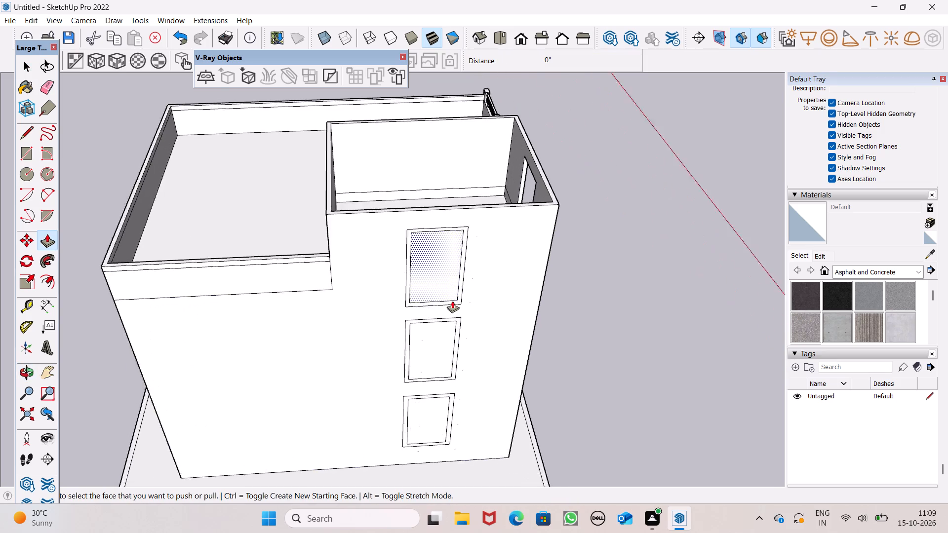
scroll(452, 301, up, 2)
click(463, 300)
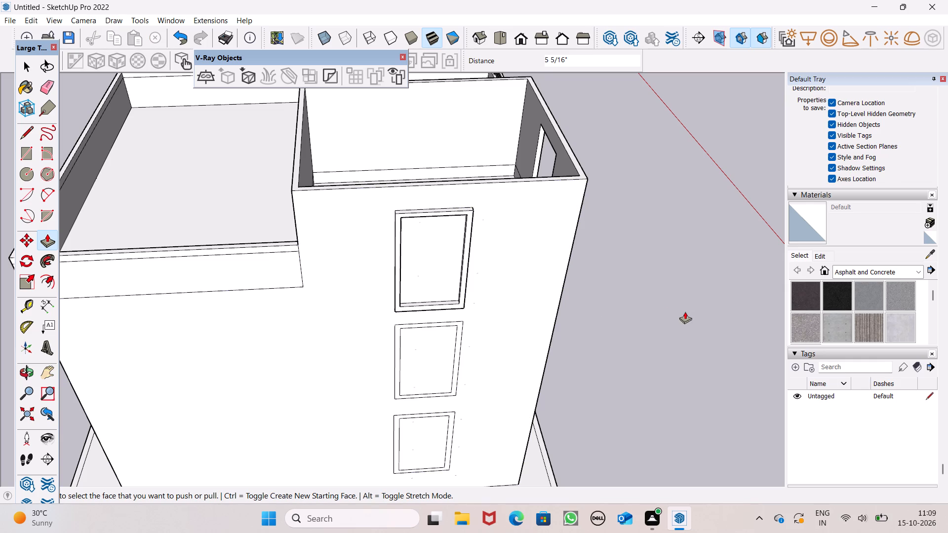
Push/Pull the middle and bottom window frame faces outward by 5 5/16" to match the top frame.
scroll(434, 345, up, 3)
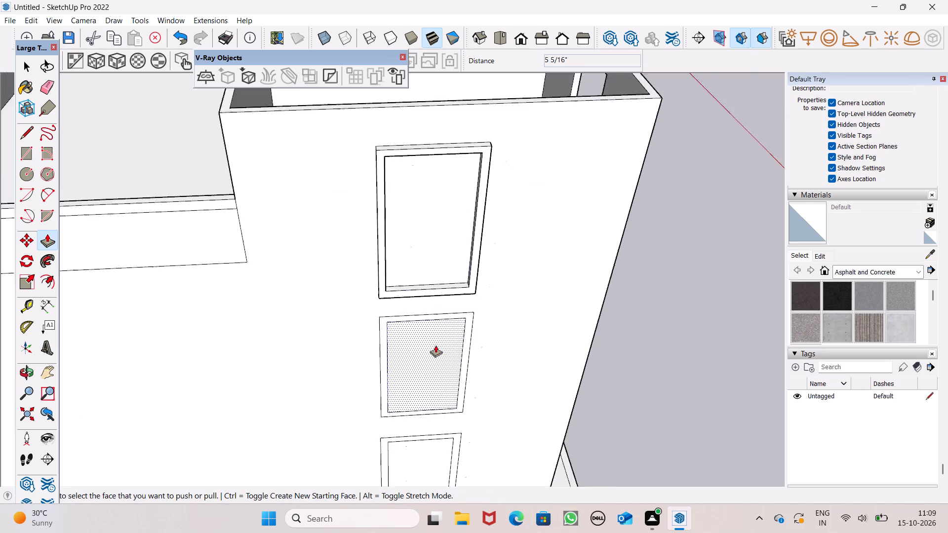
scroll(435, 345, up, 3)
drag(361, 314, 361, 318)
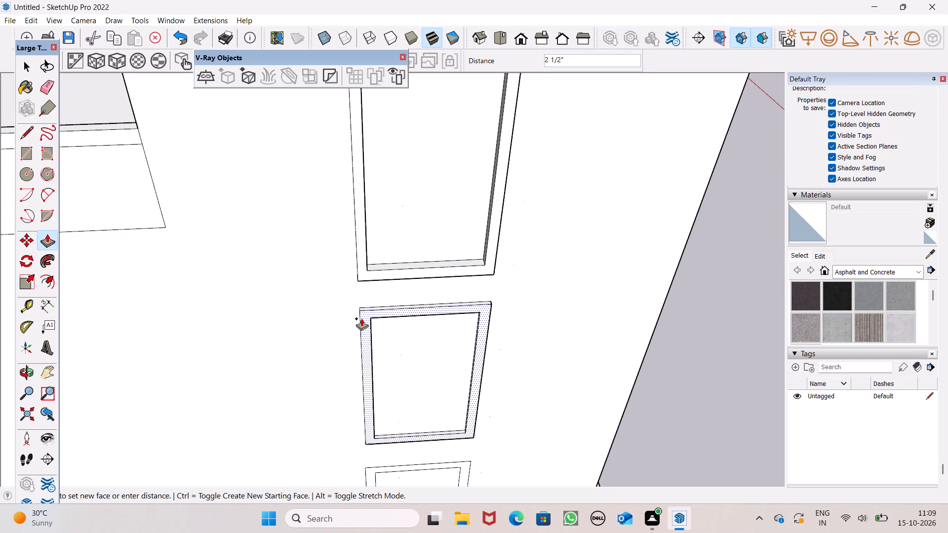
drag(361, 318, 369, 280)
scroll(402, 267, down, 2)
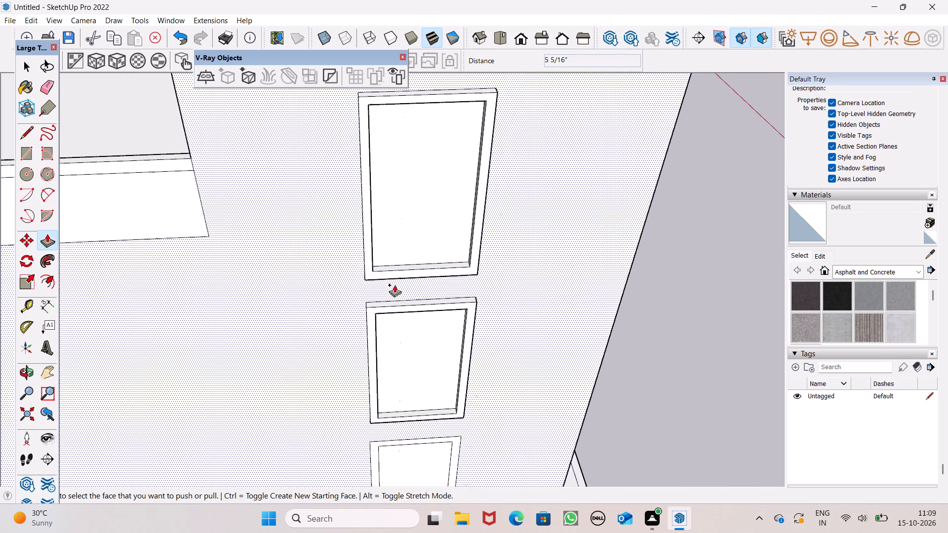
scroll(395, 285, down, 1)
drag(378, 432, 434, 409)
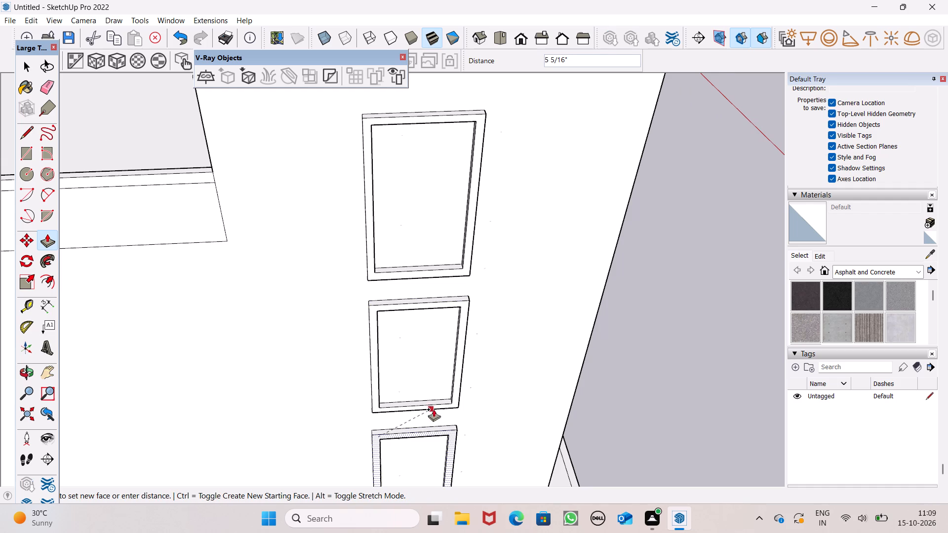
drag(434, 409, 439, 406)
scroll(489, 280, down, 7)
scroll(471, 239, down, 1)
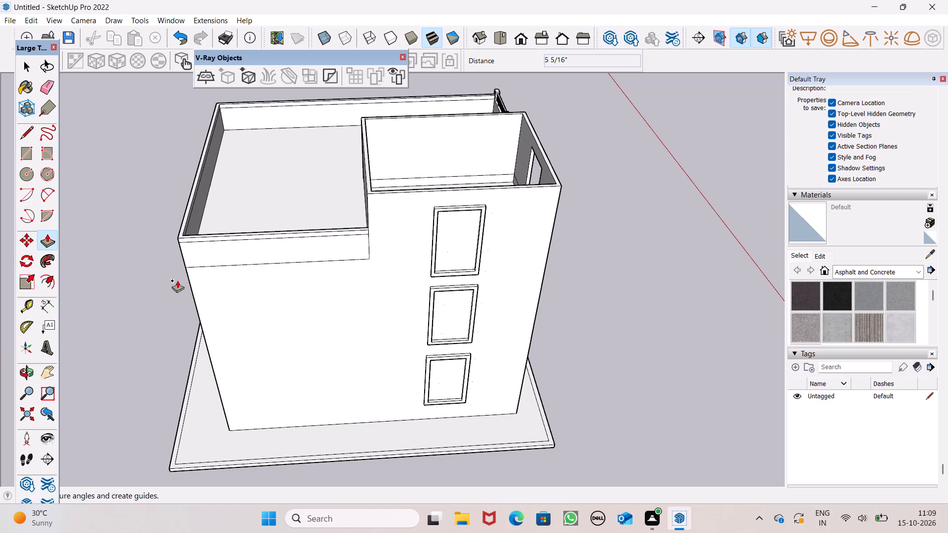
scroll(459, 312, down, 2)
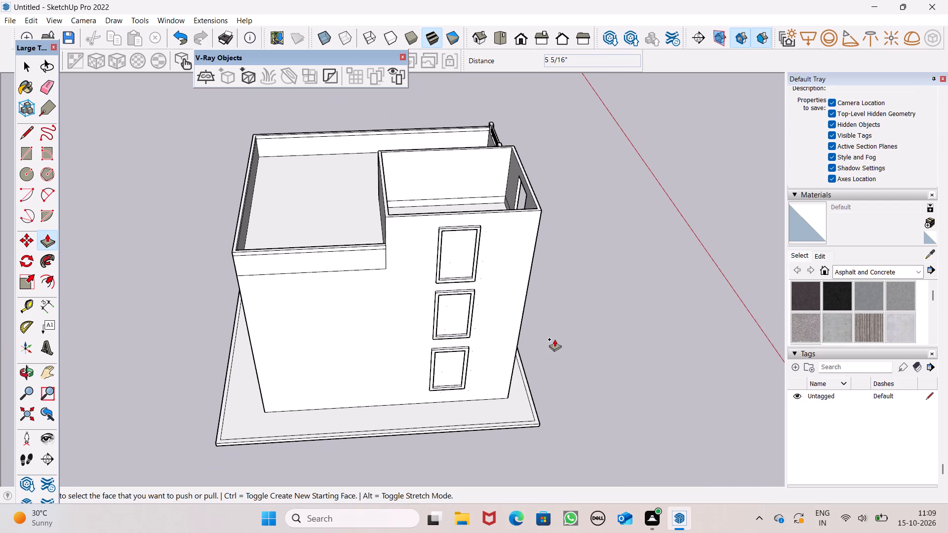
Push/Pull the top window's frame another 4 15/16" outward from the tower-side wall.
scroll(493, 230, up, 3)
middle_drag(473, 266, 540, 307)
scroll(434, 289, up, 3)
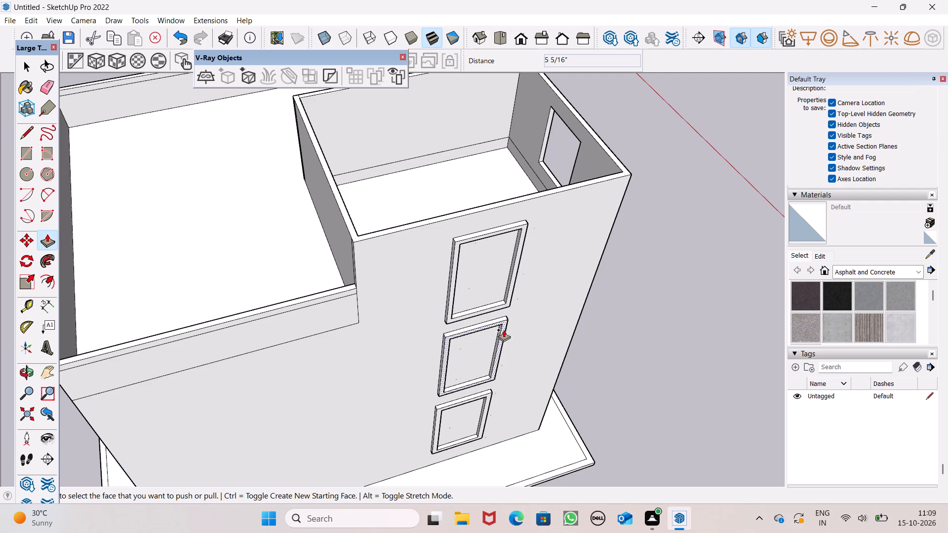
scroll(496, 305, up, 4)
scroll(505, 303, down, 2)
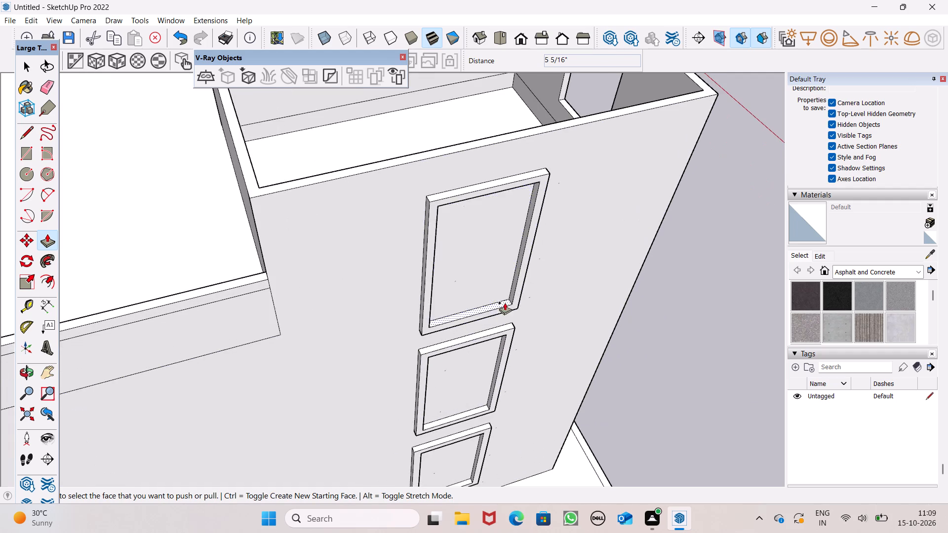
scroll(505, 303, down, 1)
scroll(644, 307, down, 2)
middle_drag(636, 304, 602, 318)
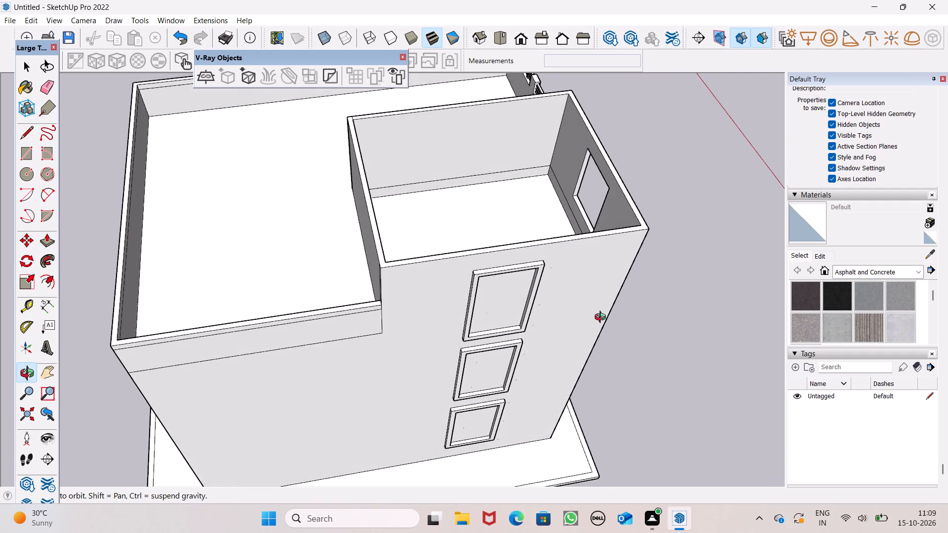
middle_drag(602, 318, 603, 319)
scroll(475, 323, up, 5)
ctrl+drag(464, 343, 466, 346)
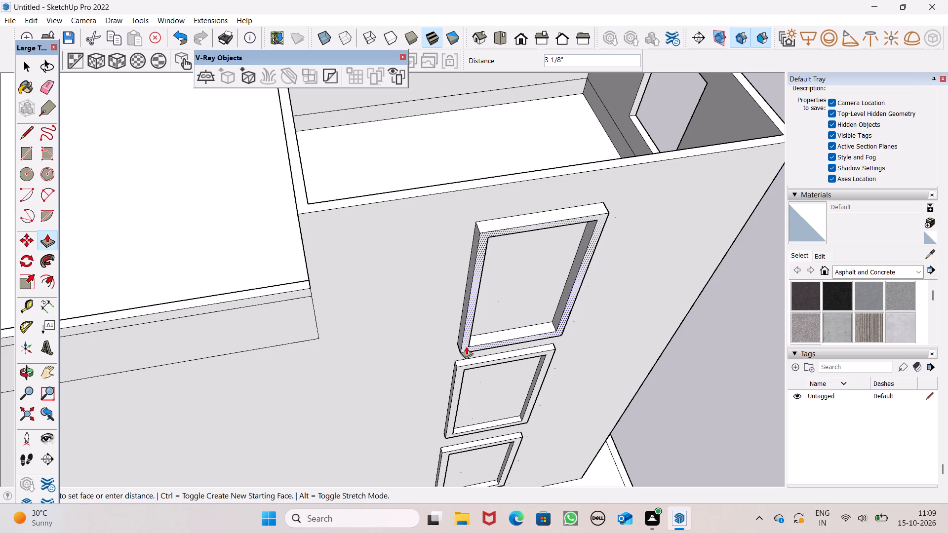
ctrl+drag(466, 346, 466, 349)
scroll(483, 295, down, 3)
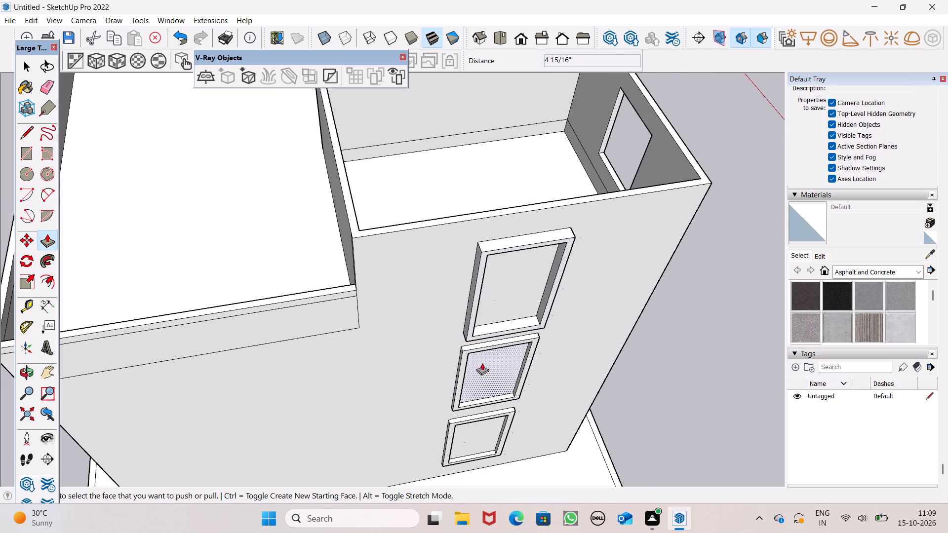
Push/Pull the middle and bottom window frames another 4 15/16" outward to match the top frame.
scroll(468, 372, up, 2)
drag(463, 367, 507, 324)
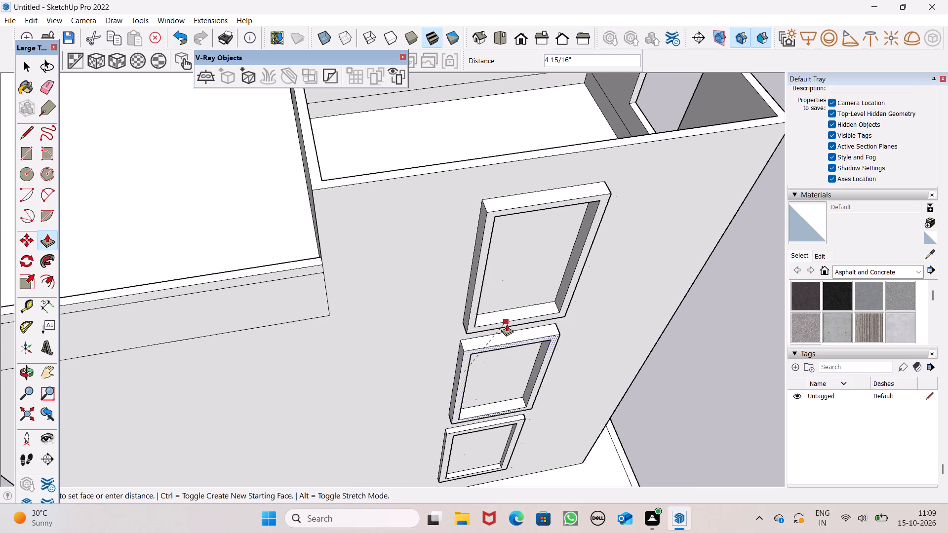
drag(507, 324, 507, 324)
scroll(518, 273, down, 3)
scroll(468, 406, up, 6)
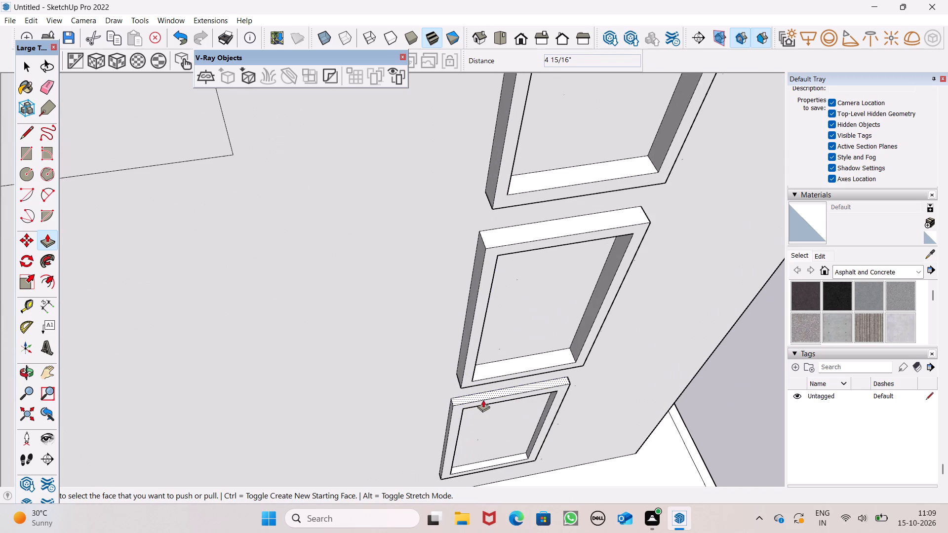
drag(487, 400, 520, 377)
scroll(495, 332, down, 7)
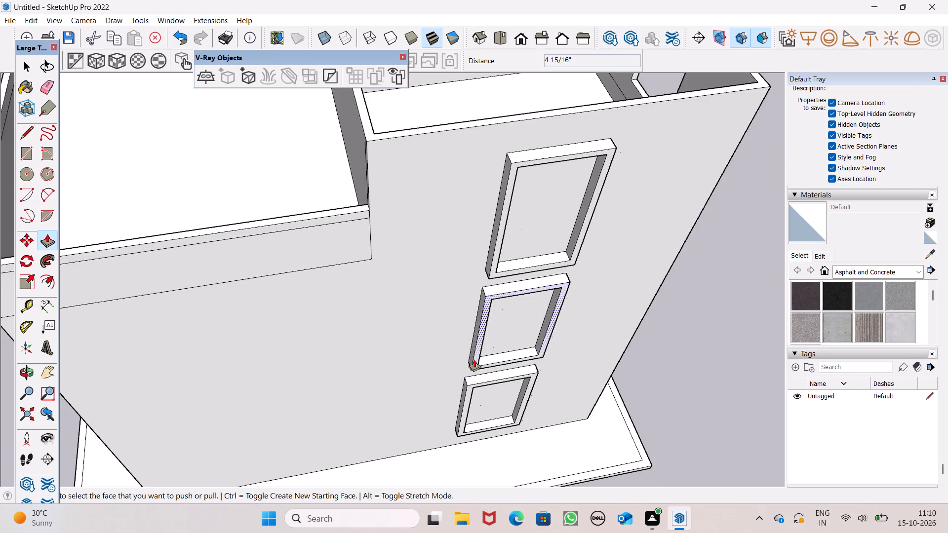
middle_drag(551, 390, 425, 324)
key(space)
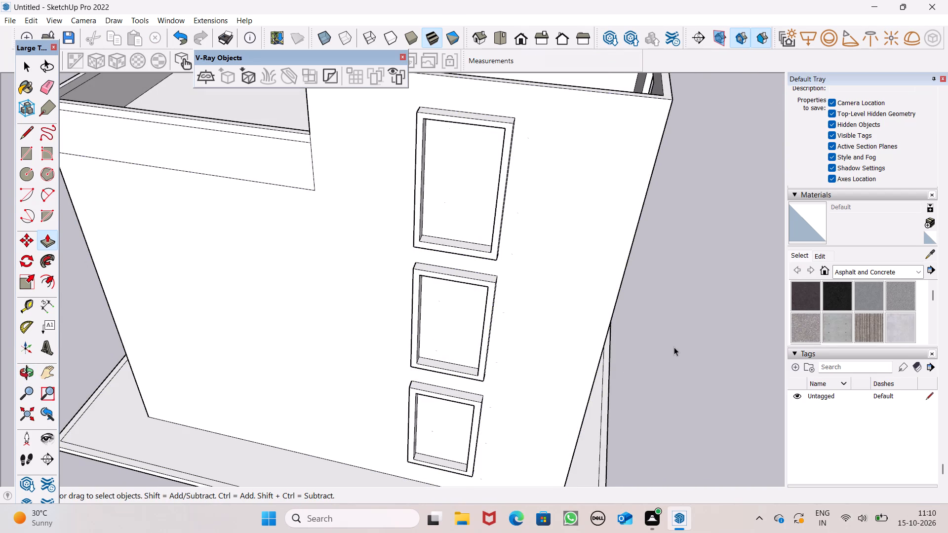
Examine the tower-side wall with its three window frames and the leftover lines below the roof parapet.
scroll(673, 168, down, 4)
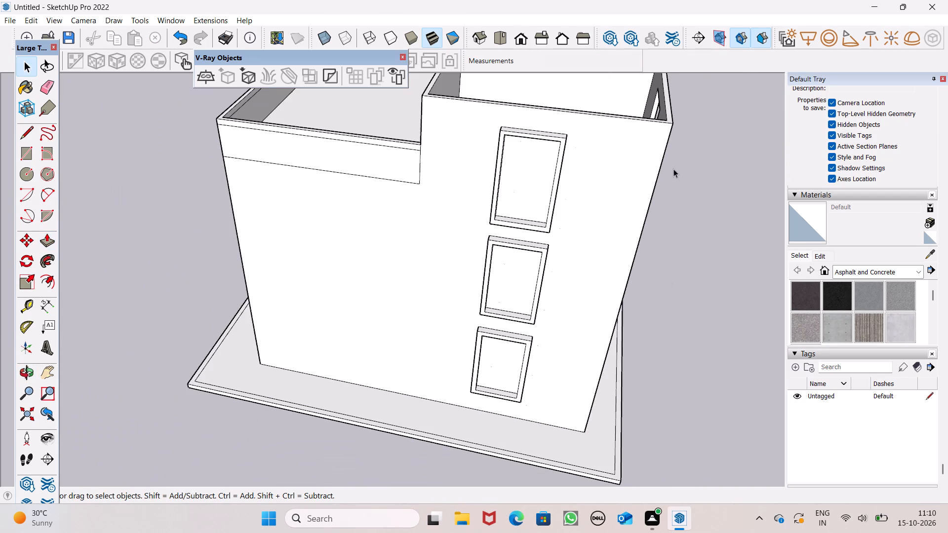
scroll(673, 172, down, 7)
middle_drag(687, 187, 711, 226)
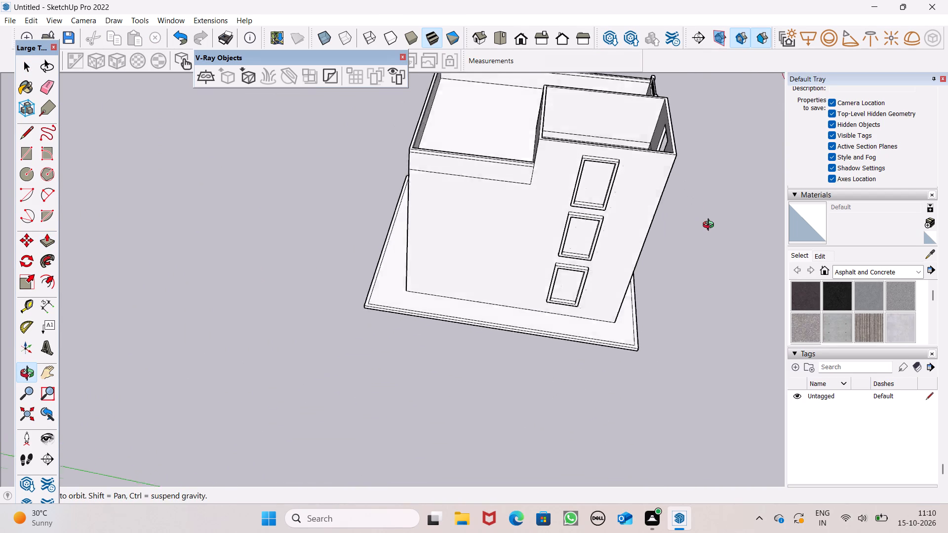
middle_drag(711, 226, 754, 259)
scroll(739, 205, down, 3)
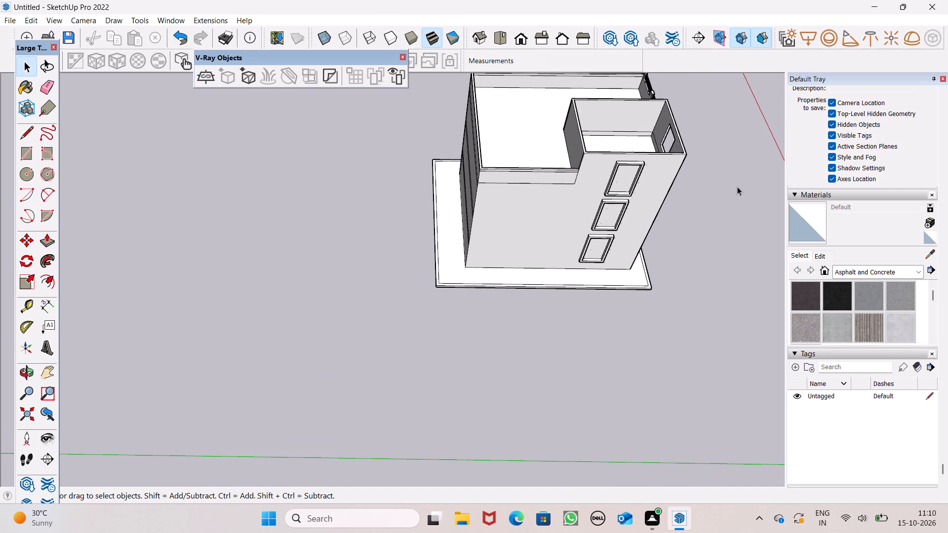
scroll(607, 230, down, 1)
scroll(607, 230, up, 1)
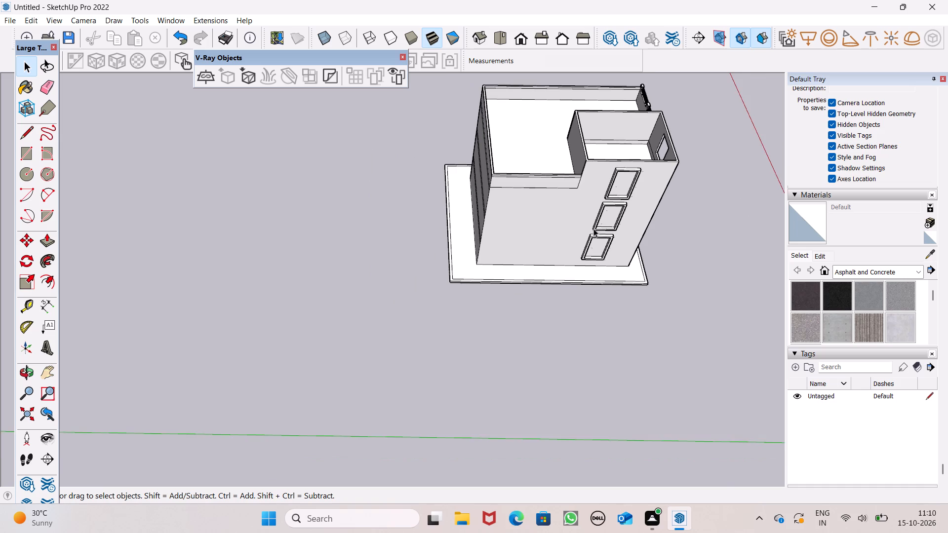
scroll(514, 266, down, 3)
scroll(662, 211, up, 3)
scroll(662, 211, down, 1)
scroll(662, 211, up, 2)
middle_drag(661, 216, 661, 197)
scroll(661, 216, up, 1)
scroll(604, 141, up, 3)
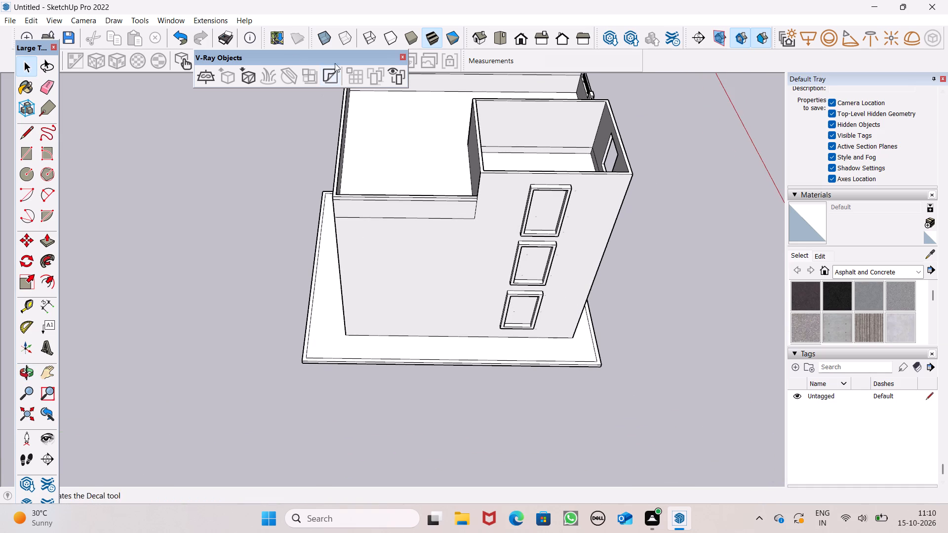
Erase the leftover horizontal and short vertical edges of the band below the parapet on the side wall.
click(42, 85)
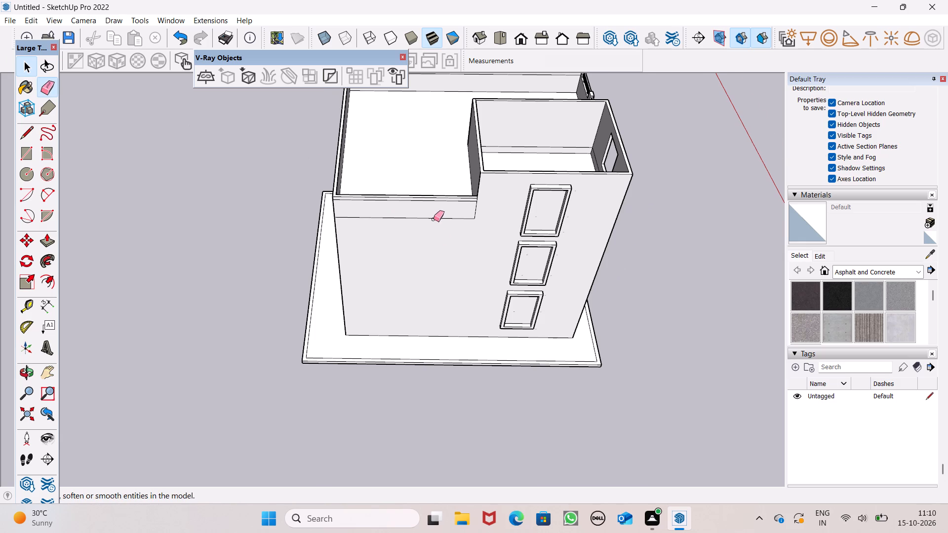
scroll(432, 215, up, 5)
drag(504, 217, 481, 225)
scroll(526, 223, down, 4)
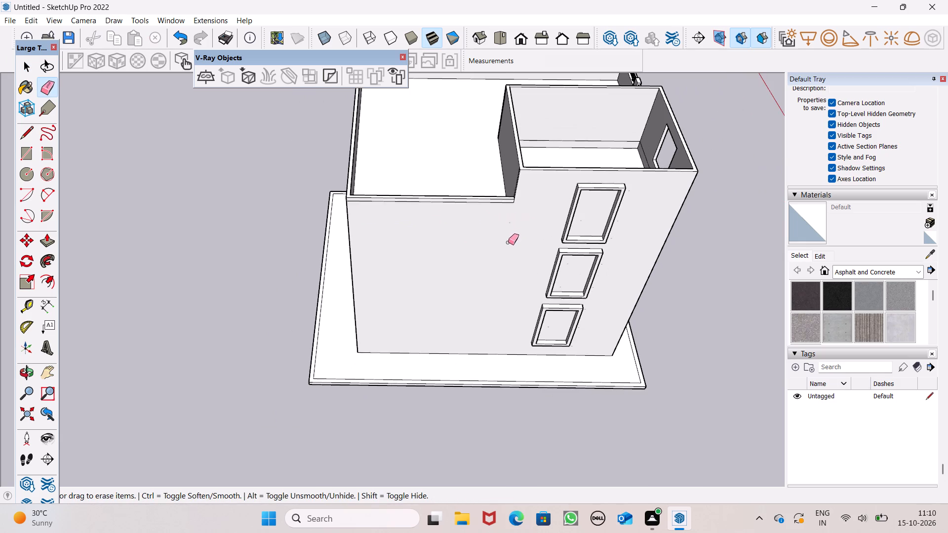
middle_drag(508, 242, 512, 157)
key(space)
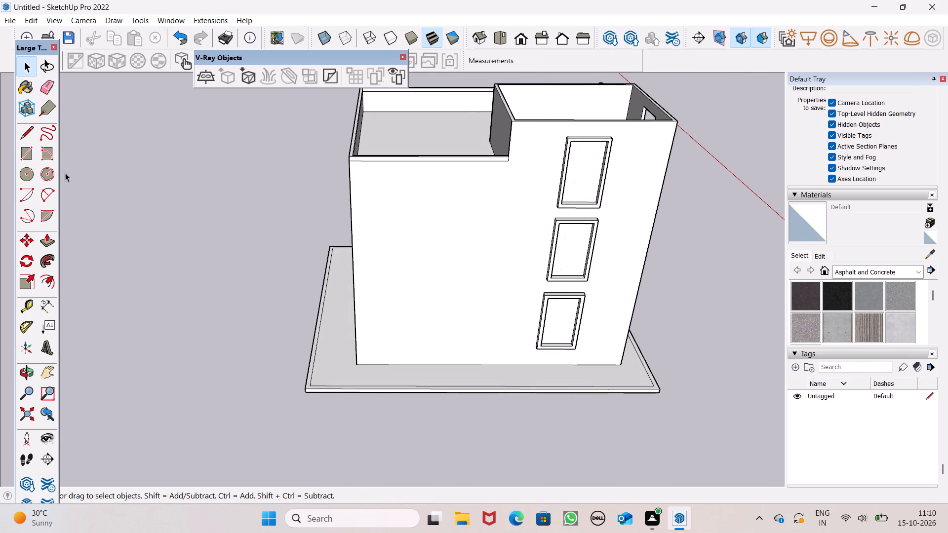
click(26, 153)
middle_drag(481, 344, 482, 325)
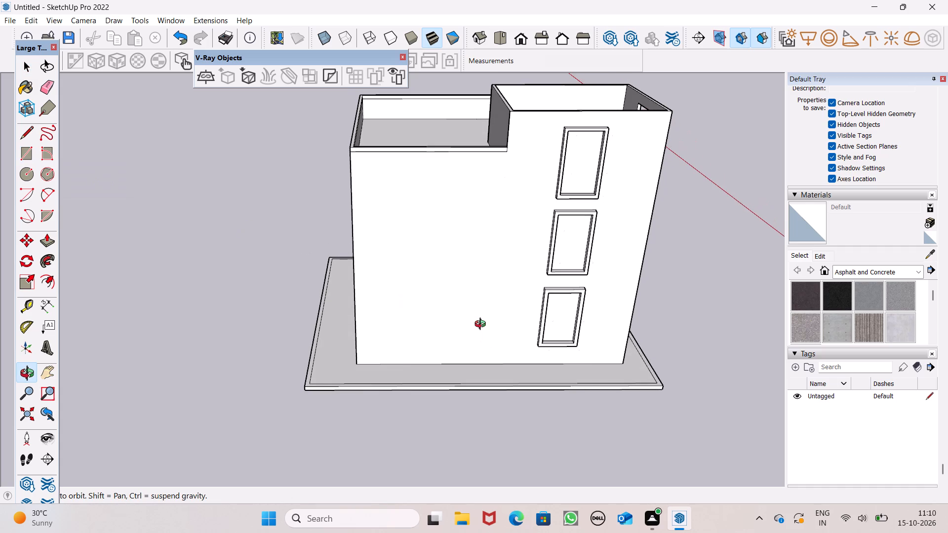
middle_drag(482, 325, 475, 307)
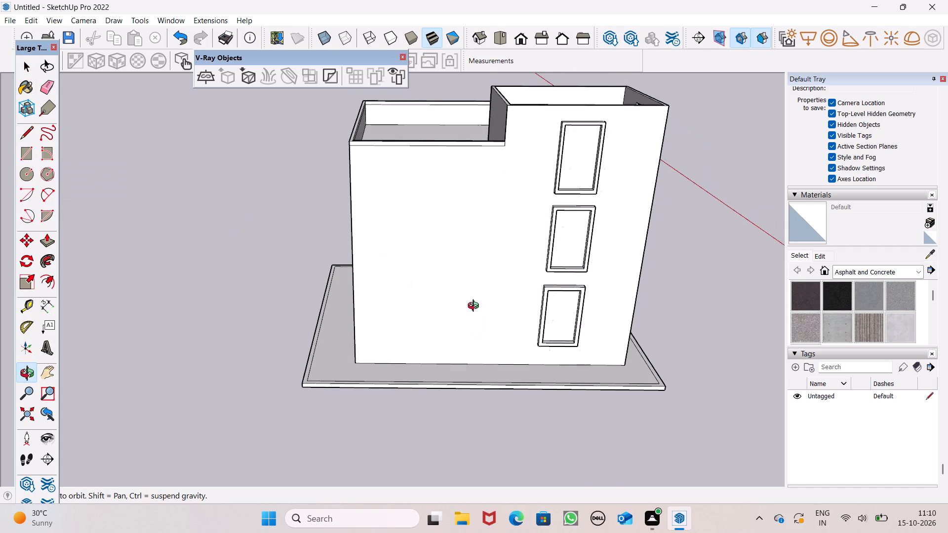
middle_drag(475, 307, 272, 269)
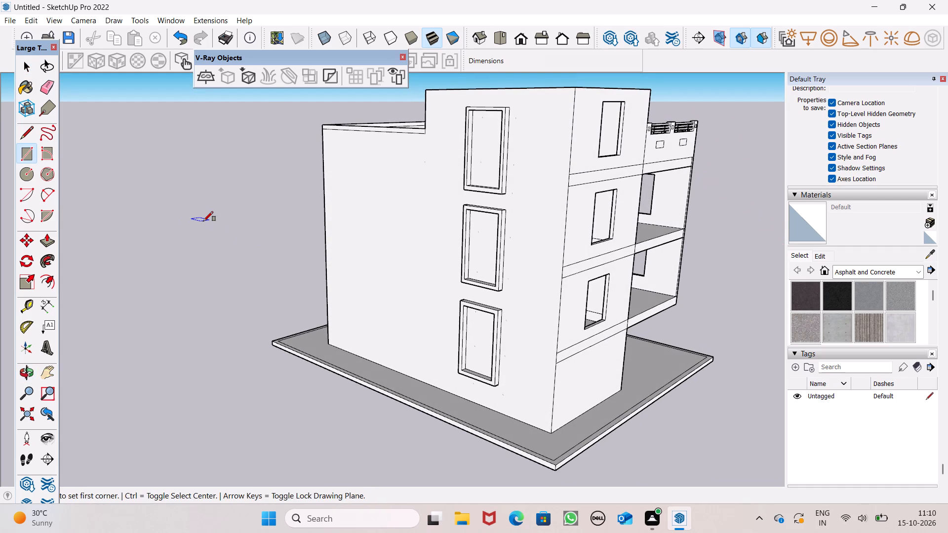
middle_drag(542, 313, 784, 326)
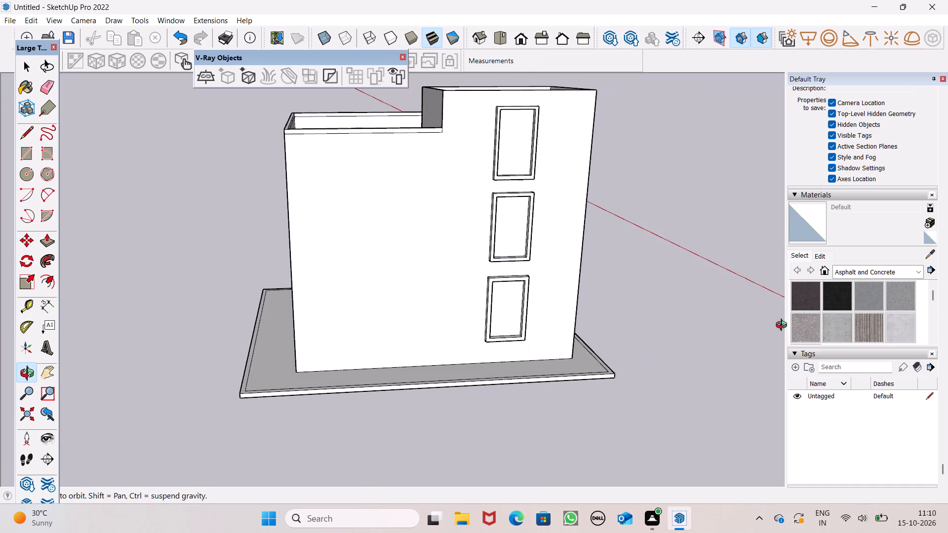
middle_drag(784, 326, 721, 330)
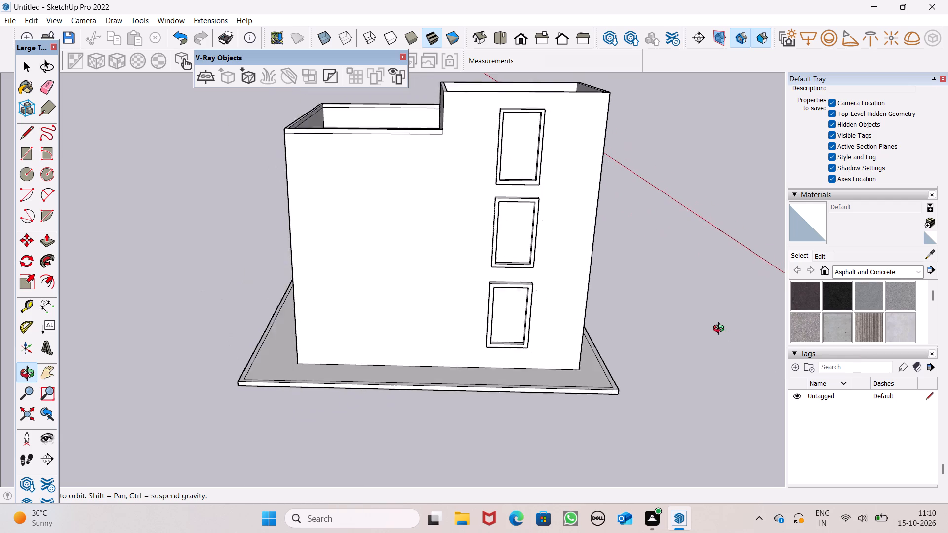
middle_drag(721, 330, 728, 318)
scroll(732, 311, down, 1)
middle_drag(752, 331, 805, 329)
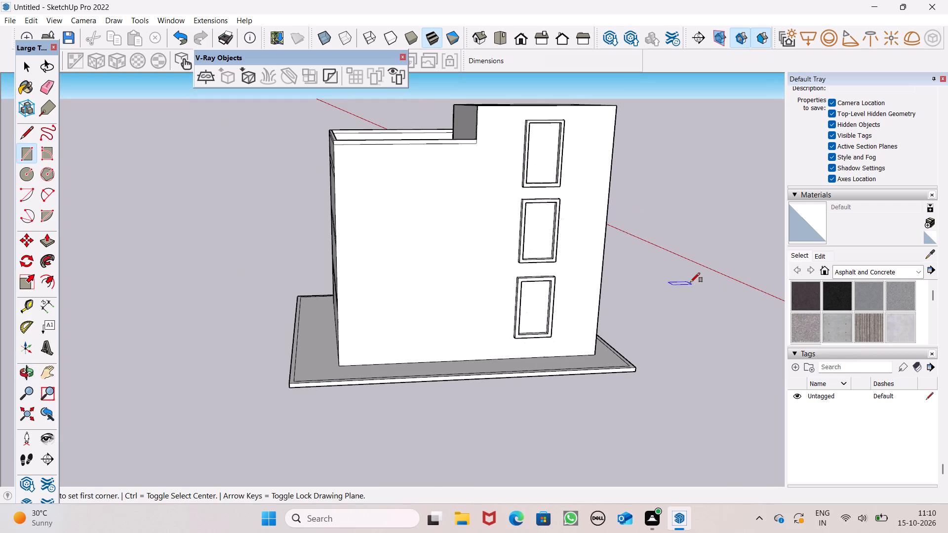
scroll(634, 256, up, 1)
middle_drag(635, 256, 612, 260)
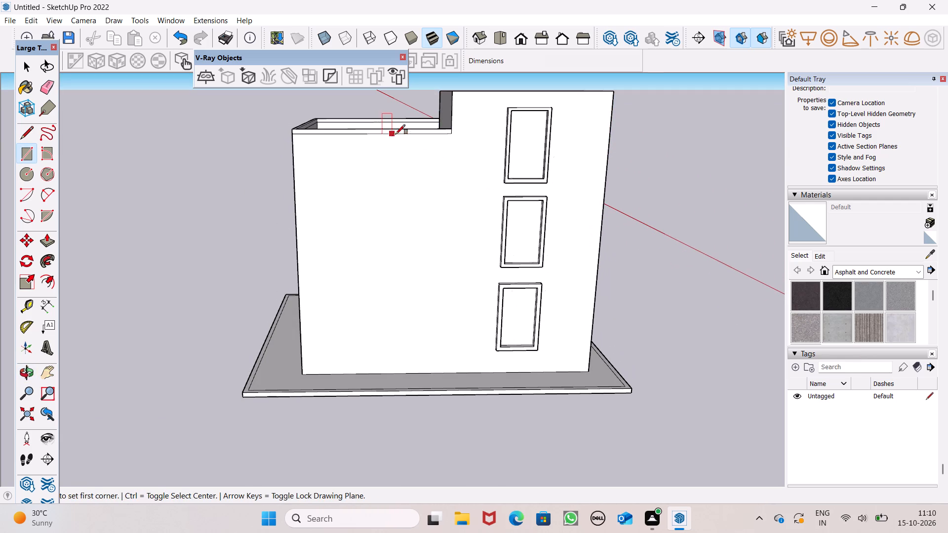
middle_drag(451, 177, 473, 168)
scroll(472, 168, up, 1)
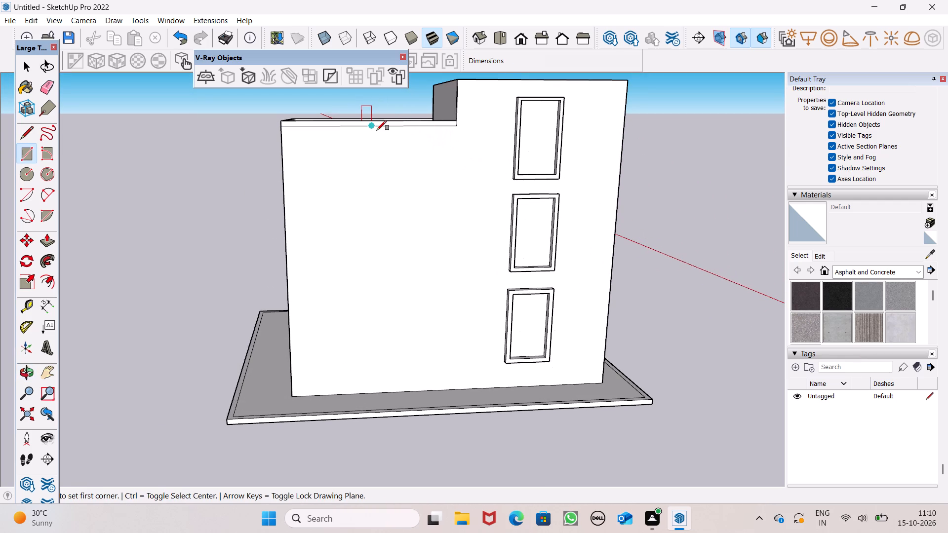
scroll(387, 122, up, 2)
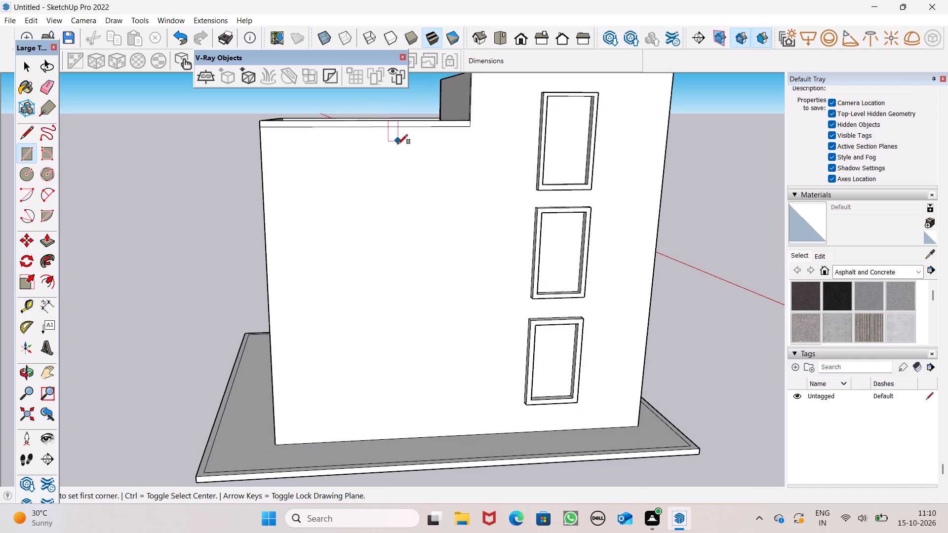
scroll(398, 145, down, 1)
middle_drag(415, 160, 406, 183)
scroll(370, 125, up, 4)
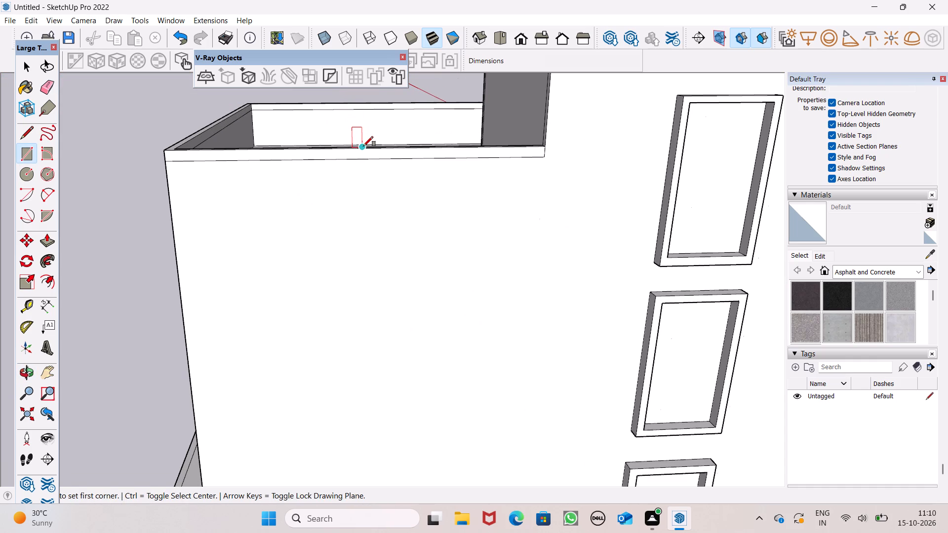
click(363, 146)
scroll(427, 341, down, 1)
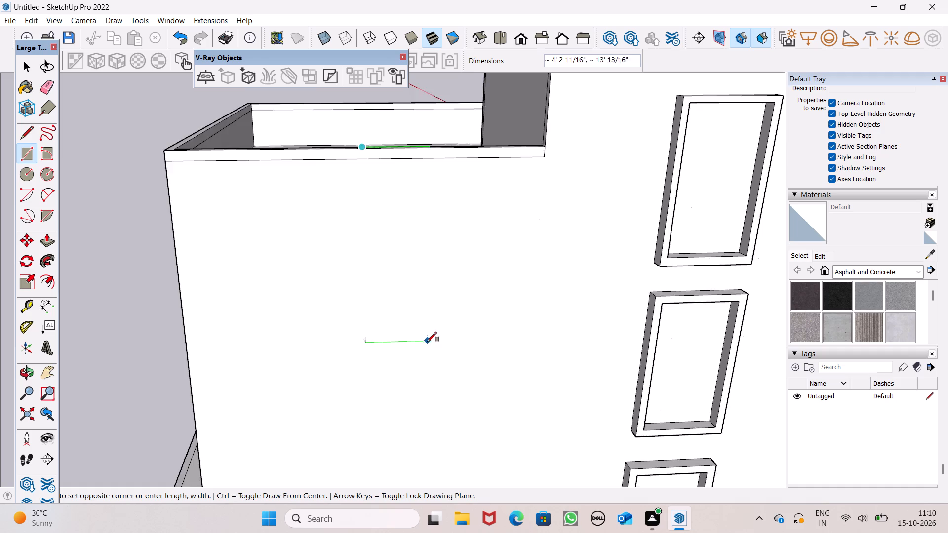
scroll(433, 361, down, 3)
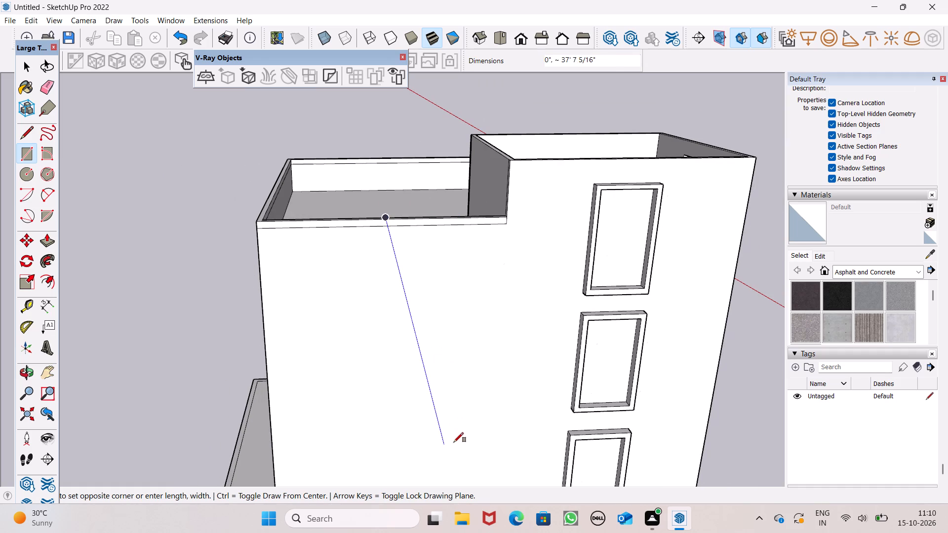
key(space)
Draw a tall rectangle about 6' 5" by 23' 2" on the side wall, starting from the lower edge of the roof parapet band.
click(30, 156)
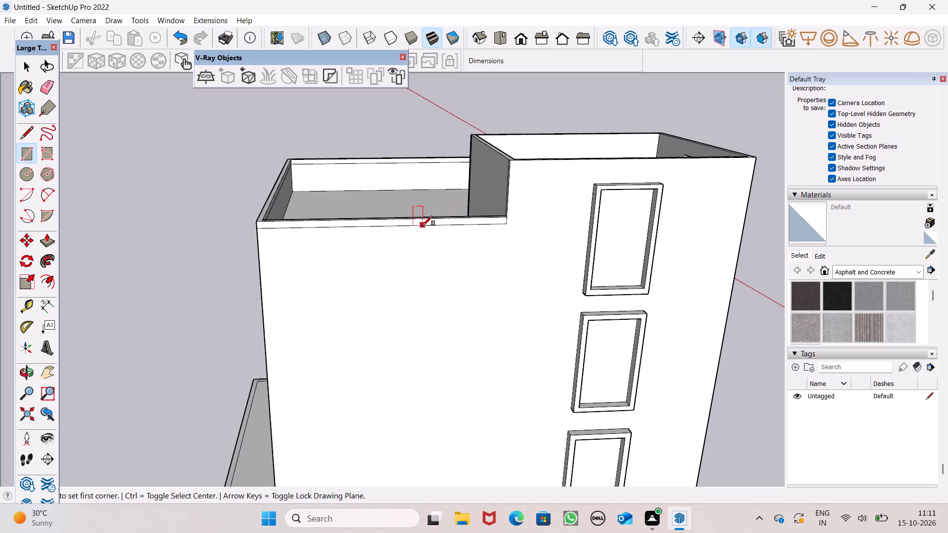
drag(412, 227, 422, 232)
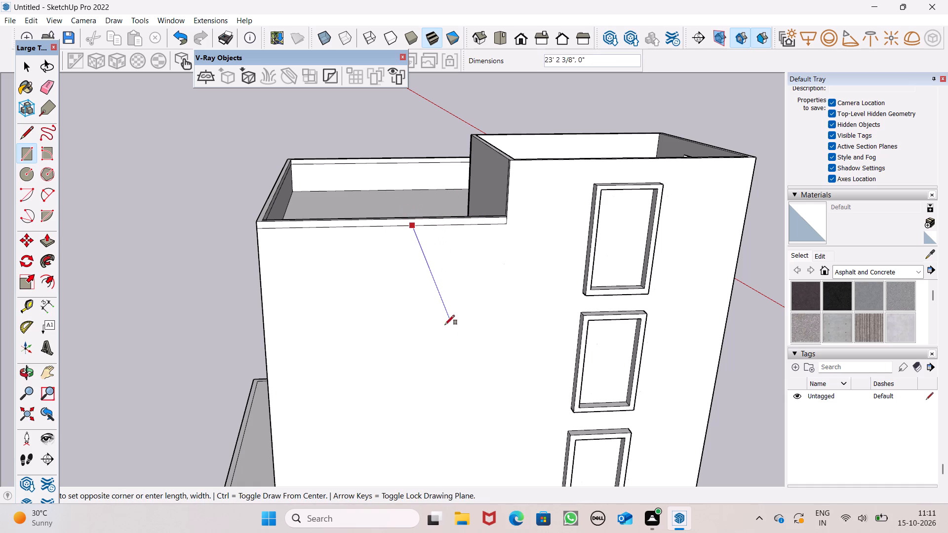
scroll(447, 405, down, 5)
middle_drag(456, 414, 461, 345)
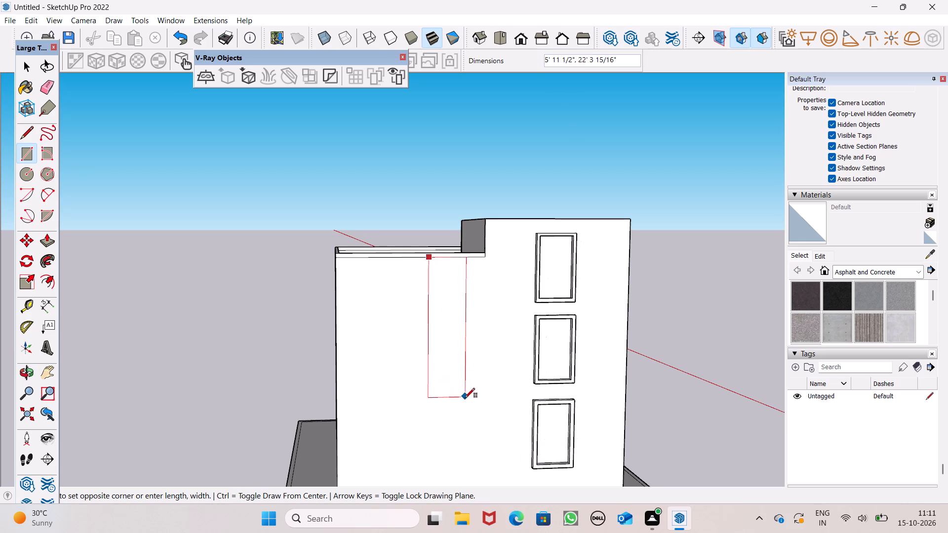
click(468, 402)
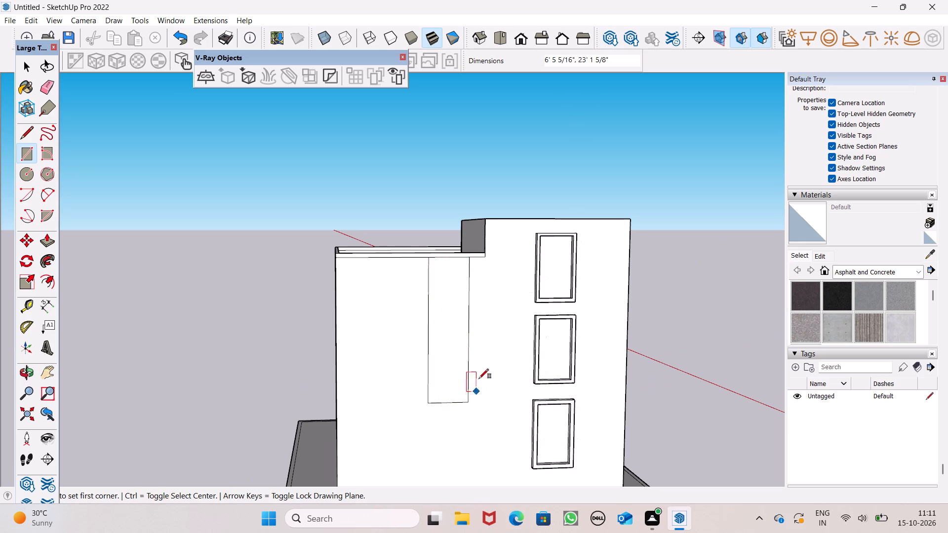
key(space)
Push/Pull the tall rectangle about 1' 6" outward from the side wall to form a projecting column.
middle_drag(494, 285, 469, 349)
scroll(470, 353, up, 1)
scroll(444, 293, up, 2)
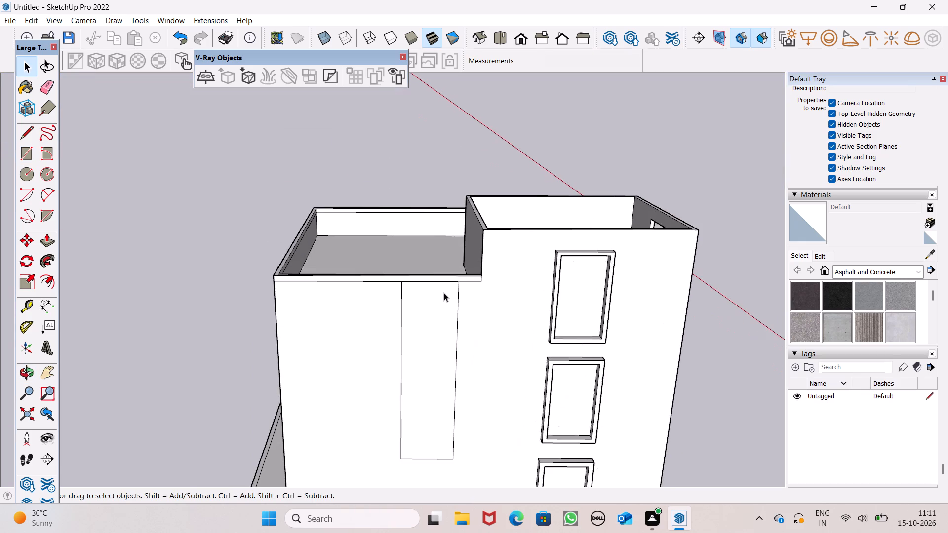
scroll(444, 293, down, 3)
scroll(484, 316, down, 2)
middle_drag(490, 329, 494, 360)
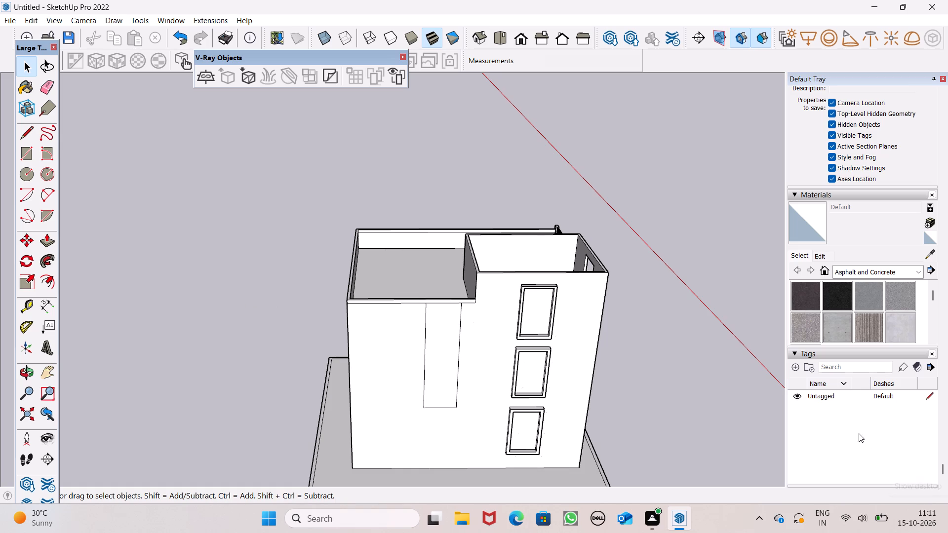
click(43, 243)
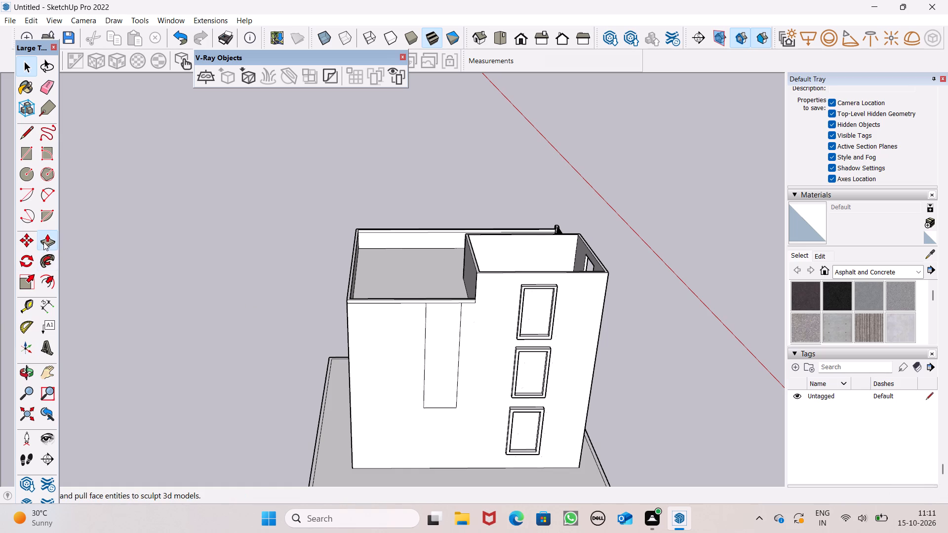
middle_drag(445, 388, 484, 421)
scroll(448, 387, up, 5)
drag(449, 386, 459, 396)
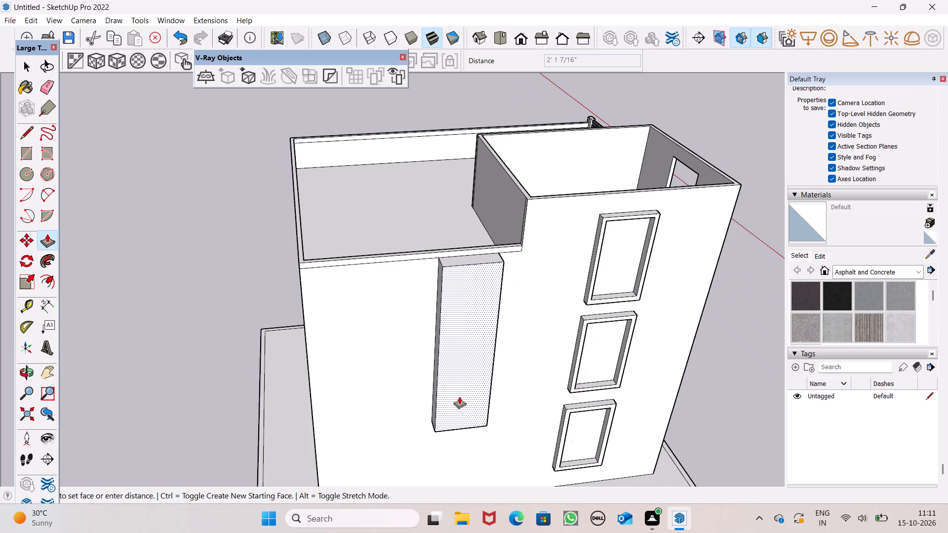
drag(459, 396, 459, 392)
Push/Pull the column's narrow side face about 6 3/16" toward the tower to widen the column.
middle_drag(541, 393, 375, 375)
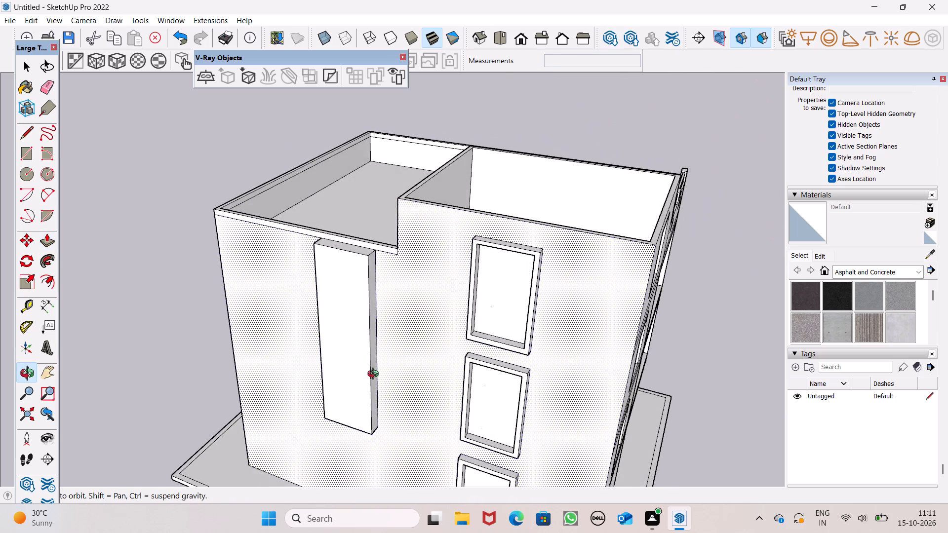
middle_drag(375, 375, 373, 374)
scroll(449, 363, up, 3)
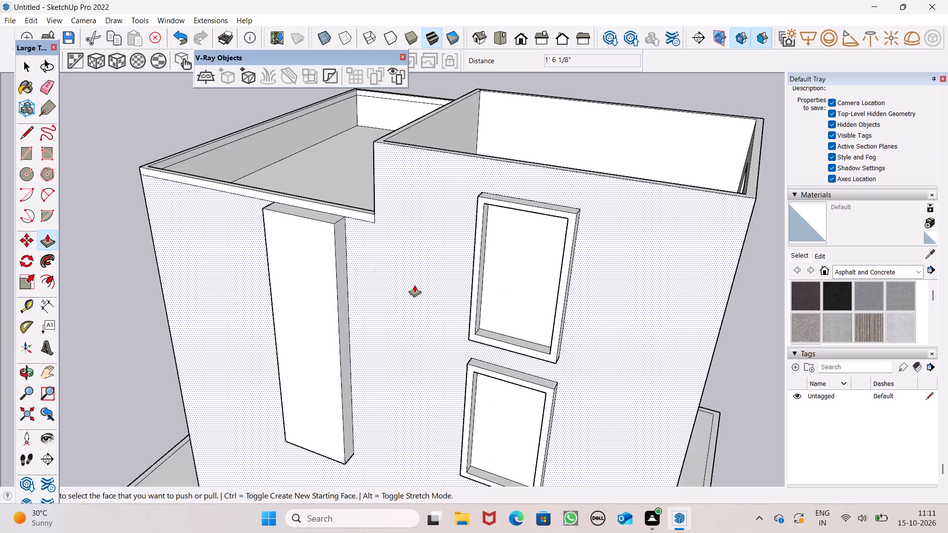
scroll(371, 305, up, 2)
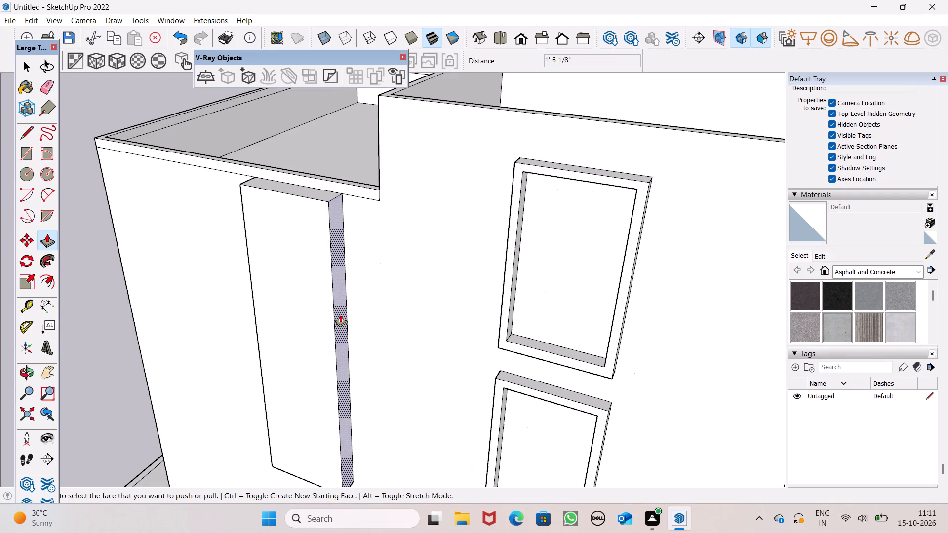
drag(340, 316, 347, 318)
Draw lines continuing the column's edge farther from the tower up the parapet face (7 7/8") and across the parapet top (6").
middle_drag(352, 282, 438, 366)
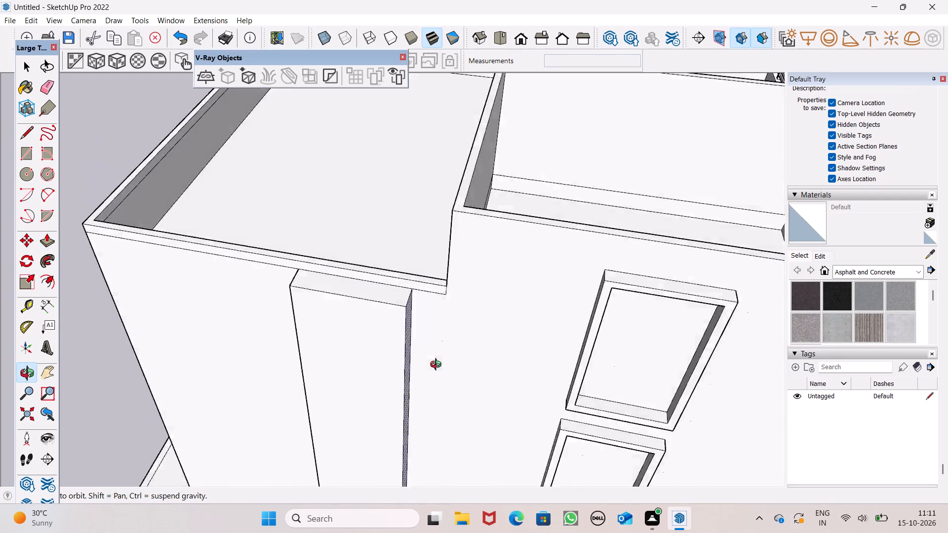
middle_drag(438, 366, 455, 375)
scroll(354, 309, up, 2)
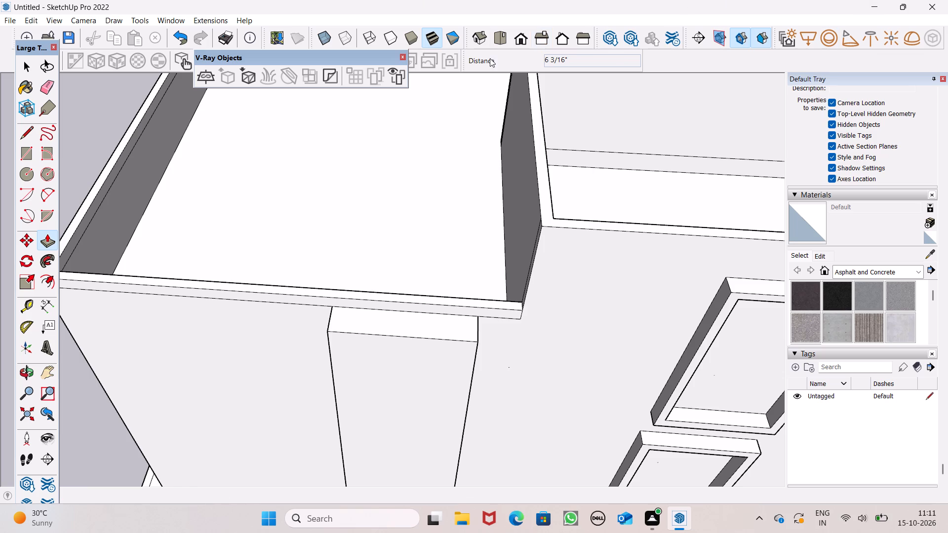
click(26, 135)
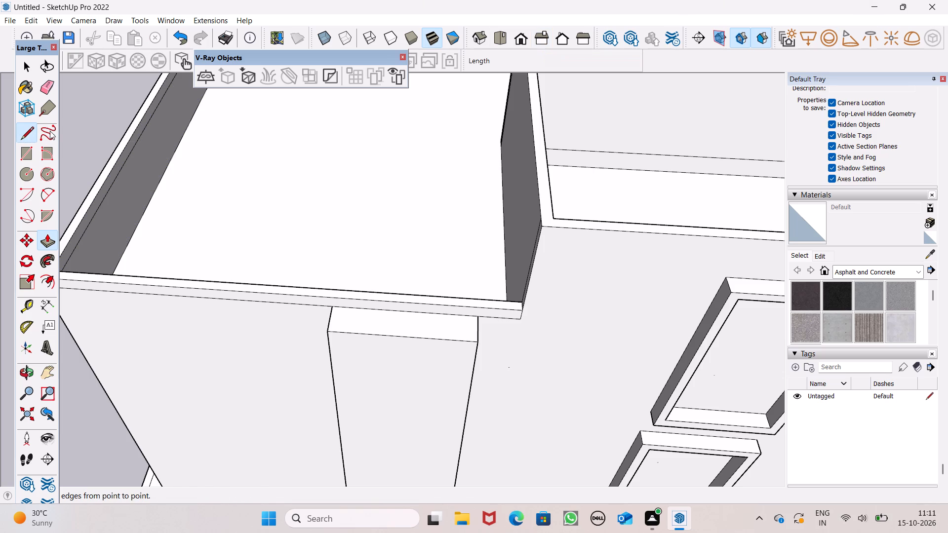
scroll(252, 255, up, 6)
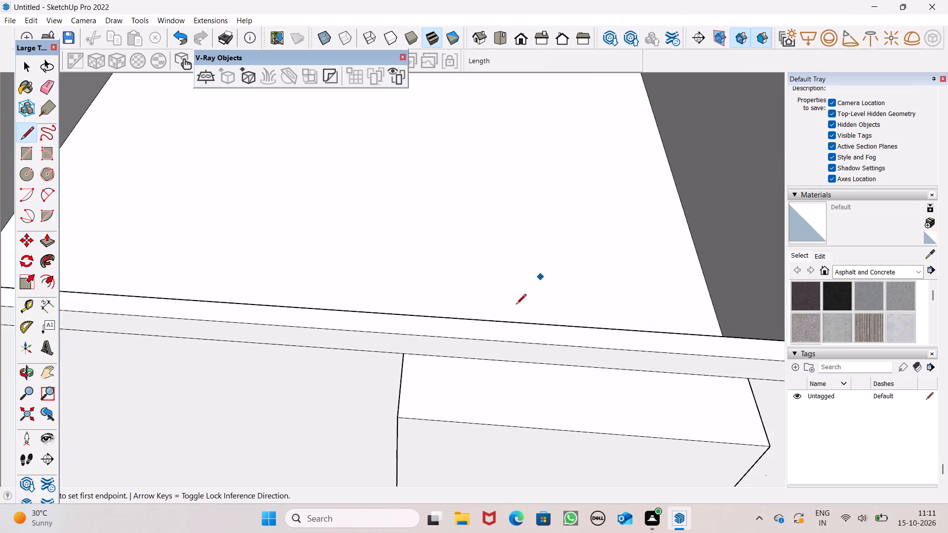
scroll(427, 356, up, 2)
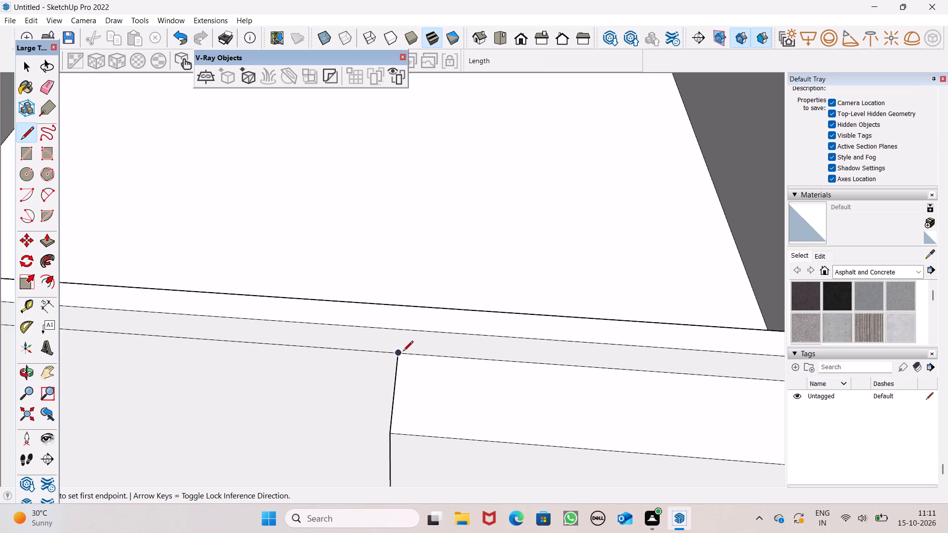
click(402, 353)
click(398, 331)
click(396, 328)
click(396, 305)
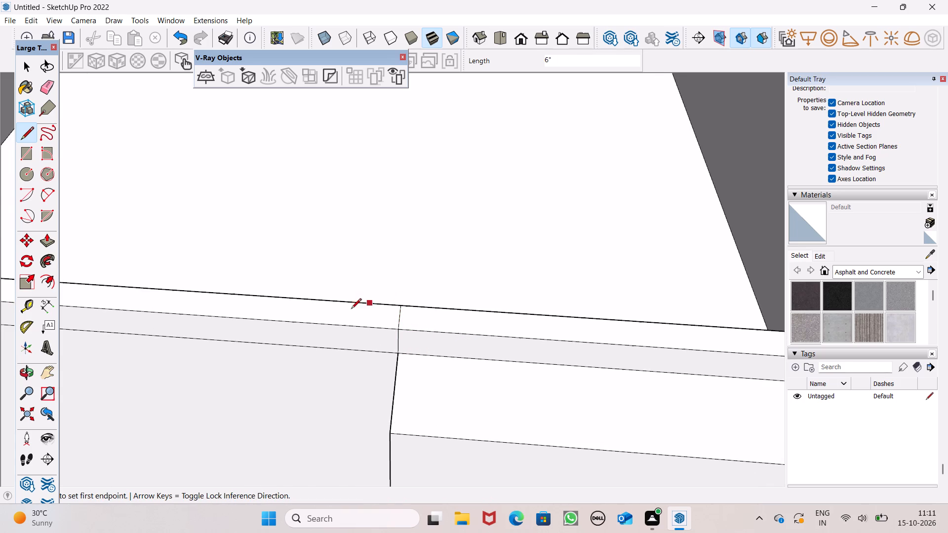
Draw matching lines from the column's tower-side top corner up the parapet face and across the parapet top.
scroll(335, 317, down, 4)
scroll(649, 348, up, 4)
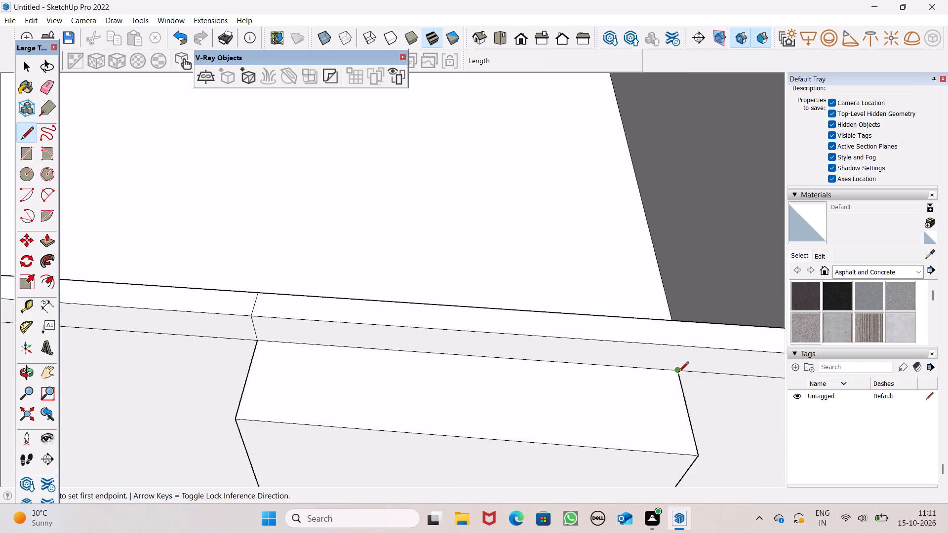
drag(678, 371, 675, 366)
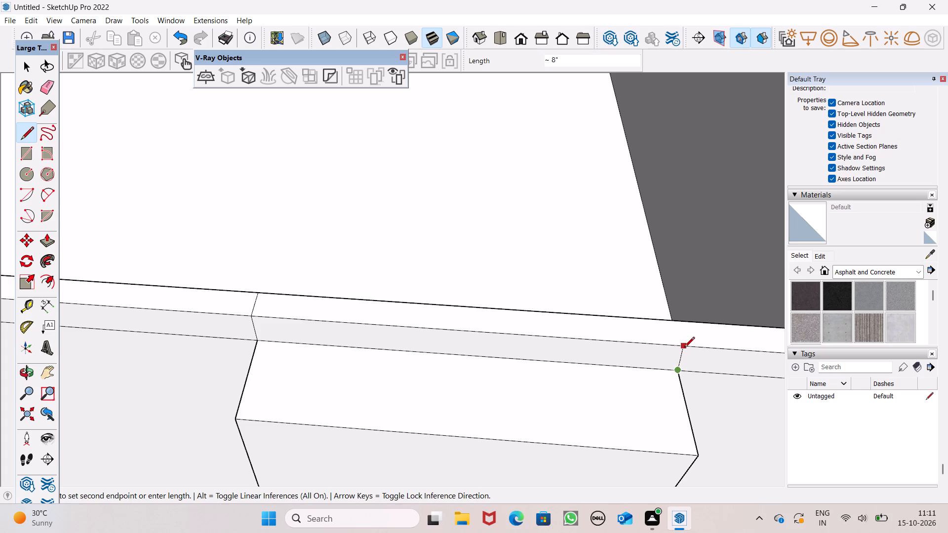
click(687, 348)
click(689, 348)
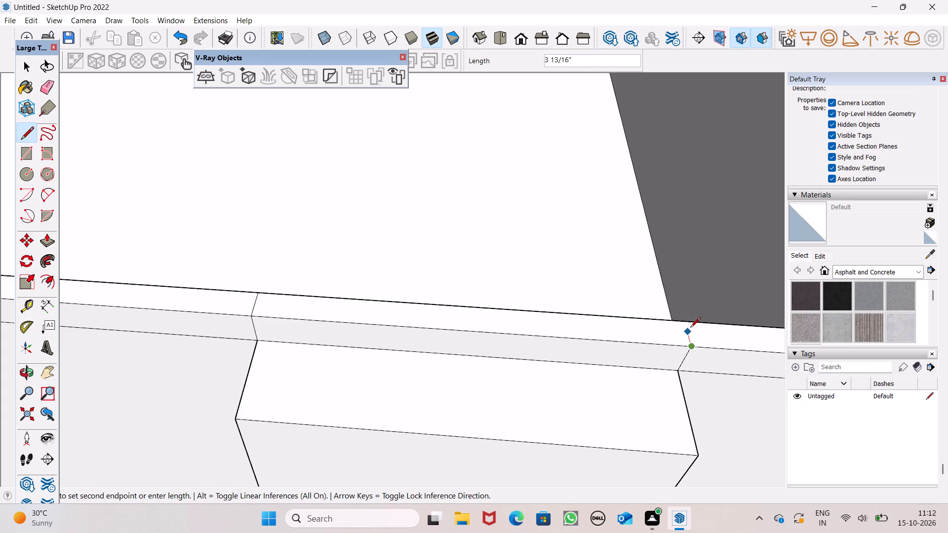
click(687, 322)
key(space)
Push/Pull the parapet band segment between the drawn lines about 1' 6 1/8" outward to meet the projecting column's front face.
scroll(643, 265, down, 4)
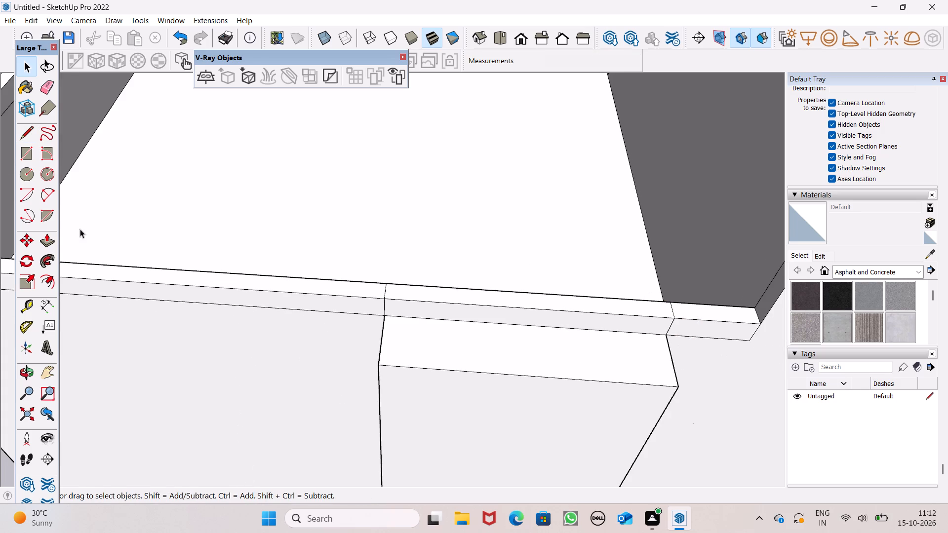
drag(39, 241, 62, 239)
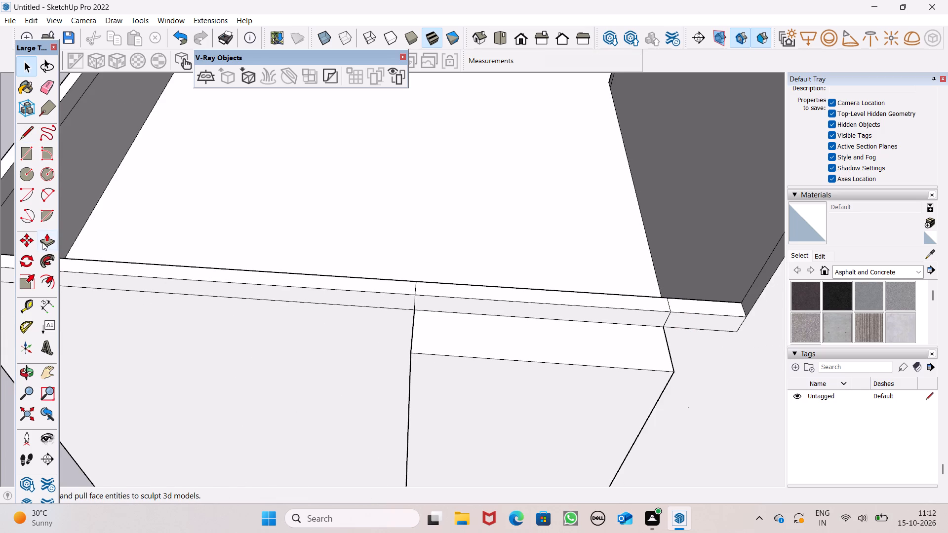
click(48, 238)
drag(489, 308, 486, 331)
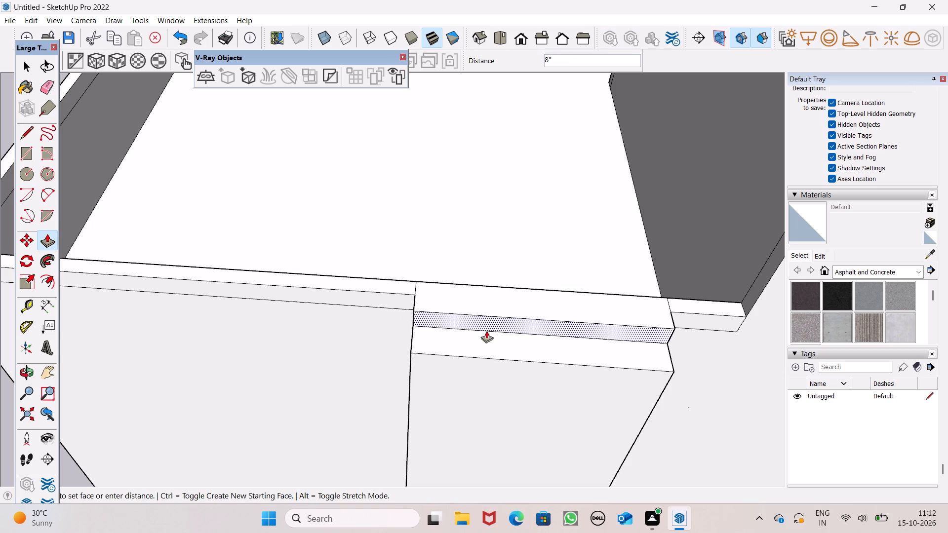
drag(486, 331, 464, 366)
scroll(585, 297, down, 6)
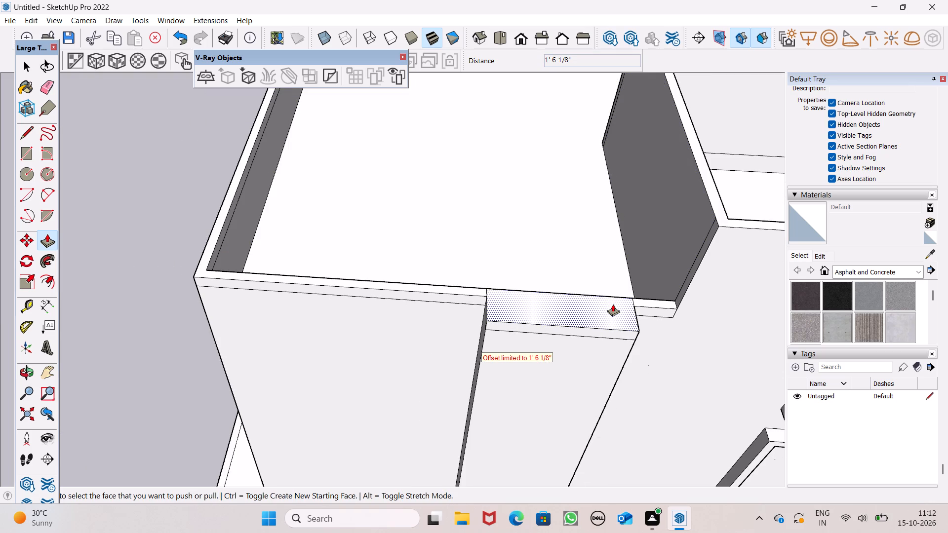
Push/Pull the front face of the column's top band about 5 1/2" farther outward to form an overhanging cap.
middle_drag(612, 330, 584, 230)
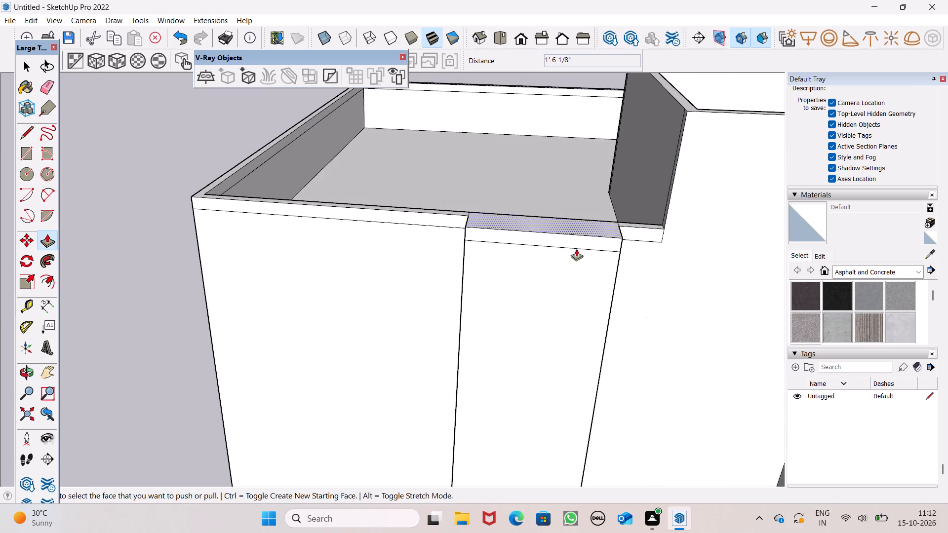
scroll(576, 248, up, 5)
drag(579, 242, 579, 246)
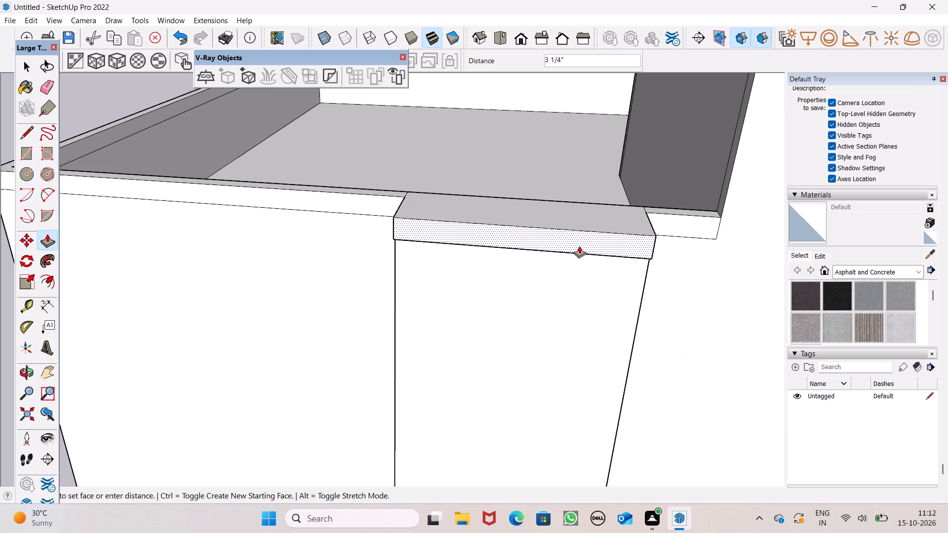
drag(579, 246, 581, 248)
Push/Pull the cap's tower-side end face about 1" outward so it overhangs the column's side.
middle_drag(606, 249, 382, 159)
middle_click(380, 158)
middle_click(380, 158)
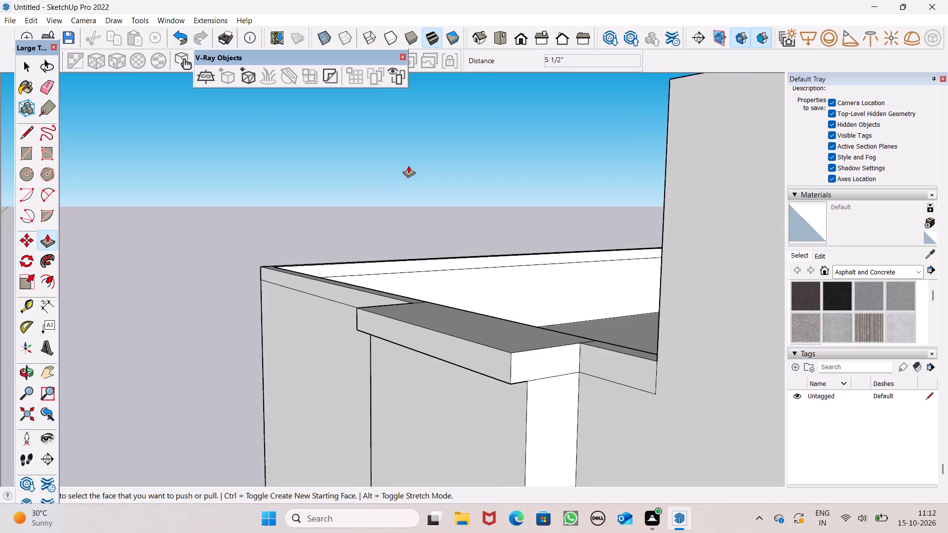
scroll(571, 373, up, 4)
drag(531, 370, 534, 376)
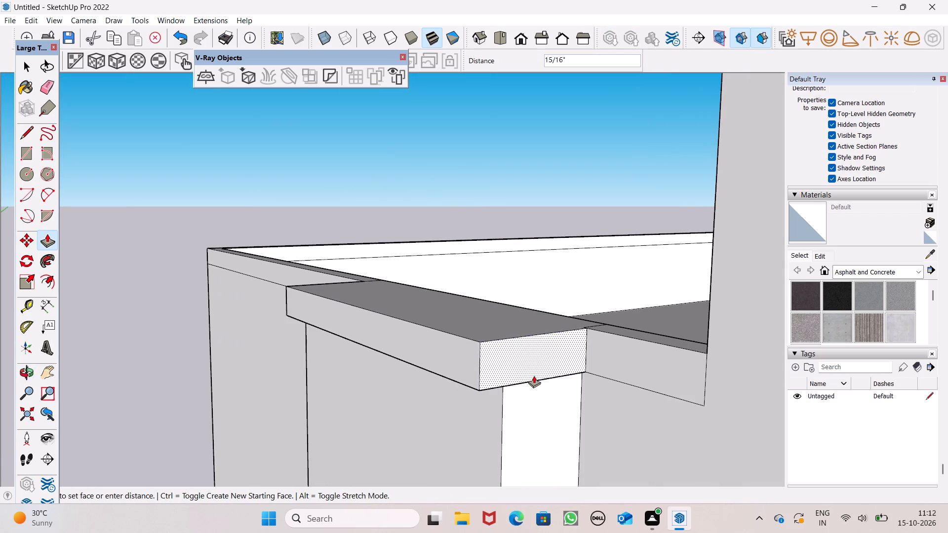
drag(534, 376, 535, 376)
Push/Pull the cap's end face farther from the tower about 1 3/8" outward to overhang the column's other side.
scroll(554, 343, down, 4)
middle_drag(524, 365, 819, 255)
middle_drag(503, 342, 723, 407)
scroll(447, 390, up, 3)
drag(245, 362, 238, 368)
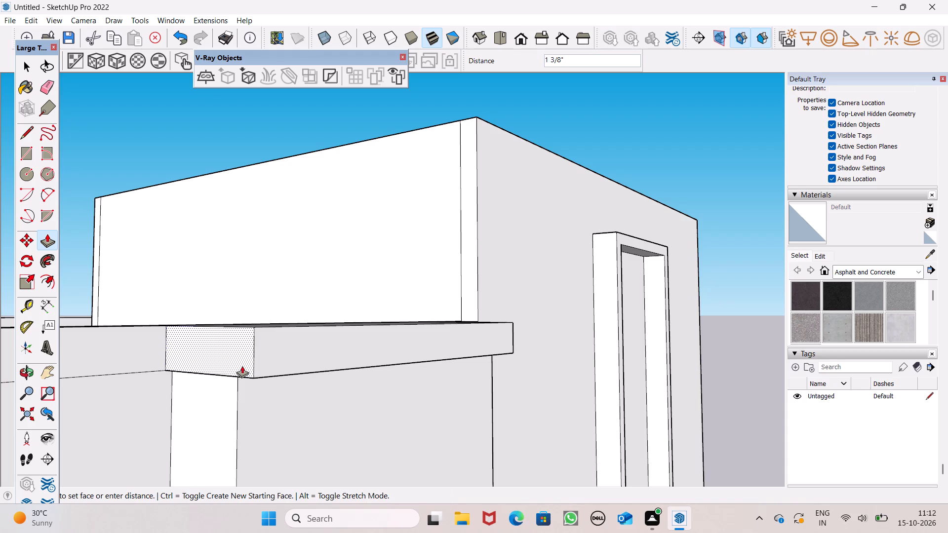
scroll(402, 366, down, 4)
middle_drag(444, 378, 322, 383)
middle_drag(323, 384, 327, 380)
key(space)
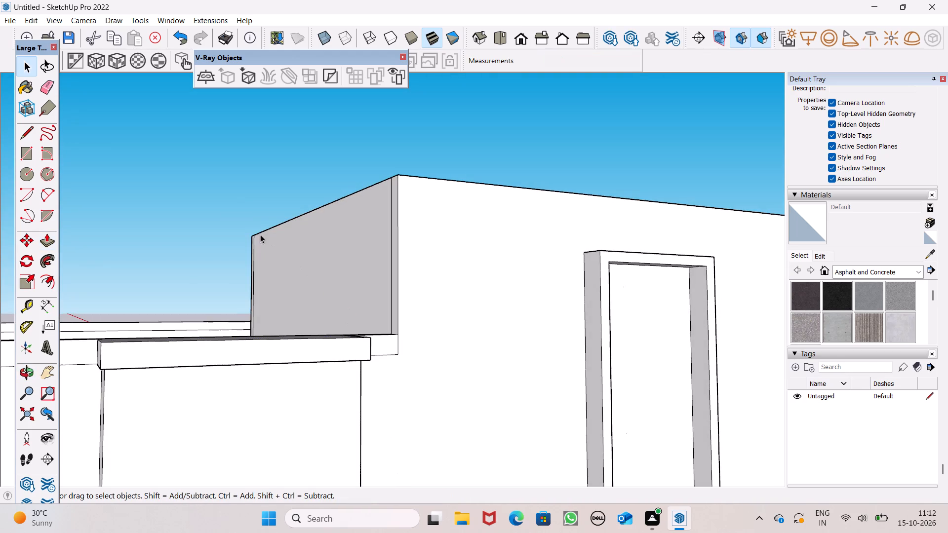
key(space)
Draw an upright rectangle about 6' 9/16" by 3' 4 7/16" on the upper part of the column's front face.
scroll(316, 159, down, 7)
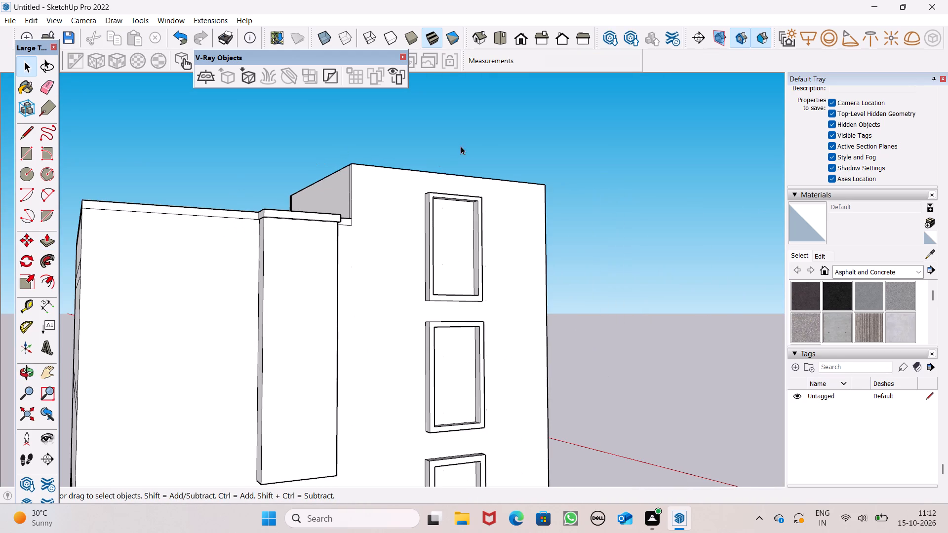
middle_drag(480, 160, 425, 225)
scroll(360, 150, down, 2)
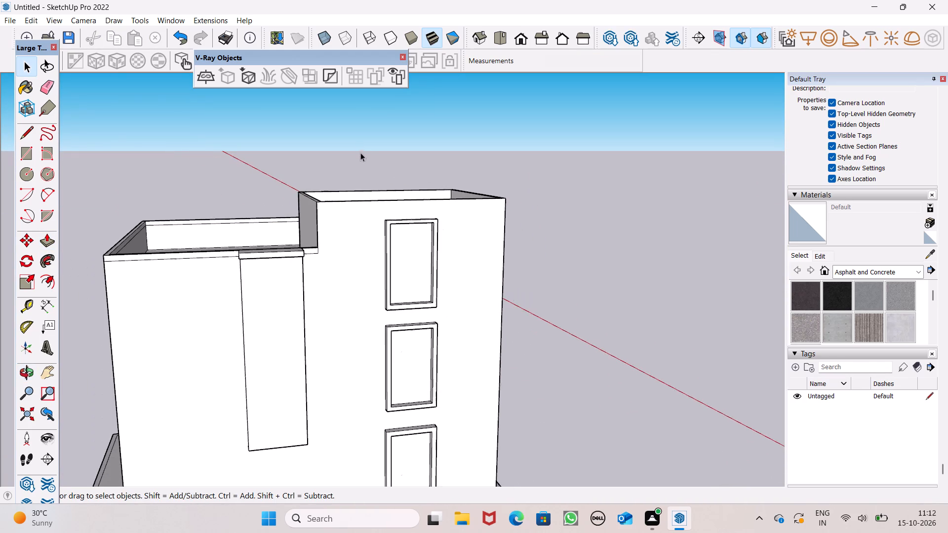
middle_drag(340, 263, 302, 273)
click(22, 156)
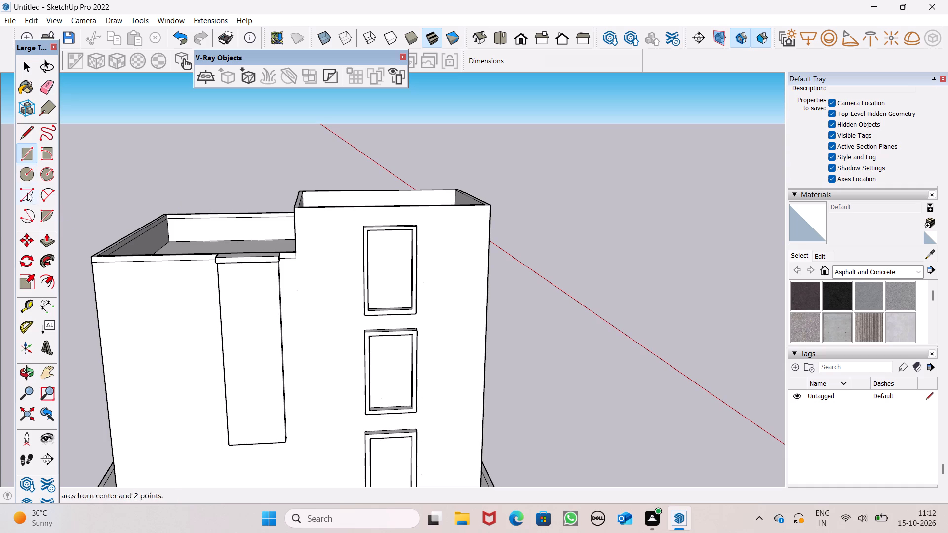
scroll(231, 389, up, 5)
middle_drag(269, 369, 406, 358)
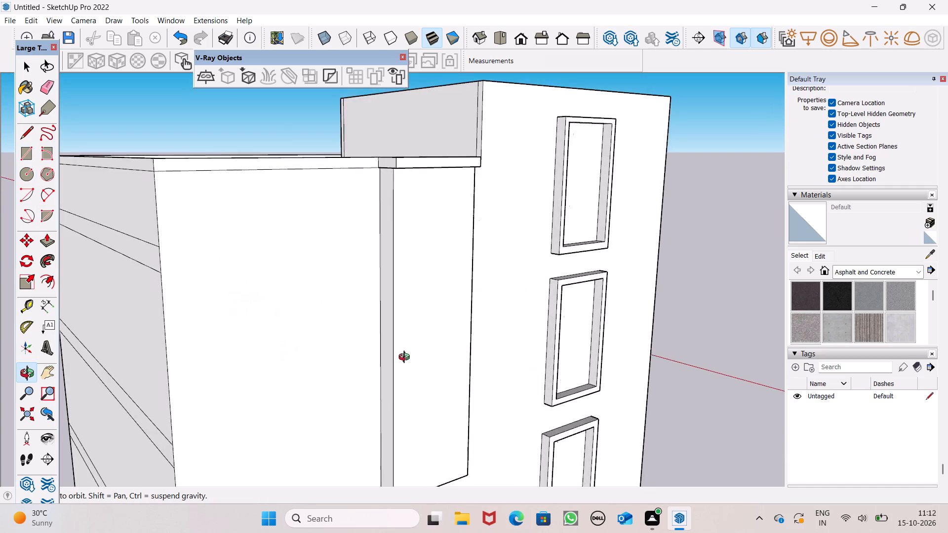
middle_drag(406, 358, 283, 358)
scroll(309, 280, down, 2)
middle_drag(328, 319, 305, 320)
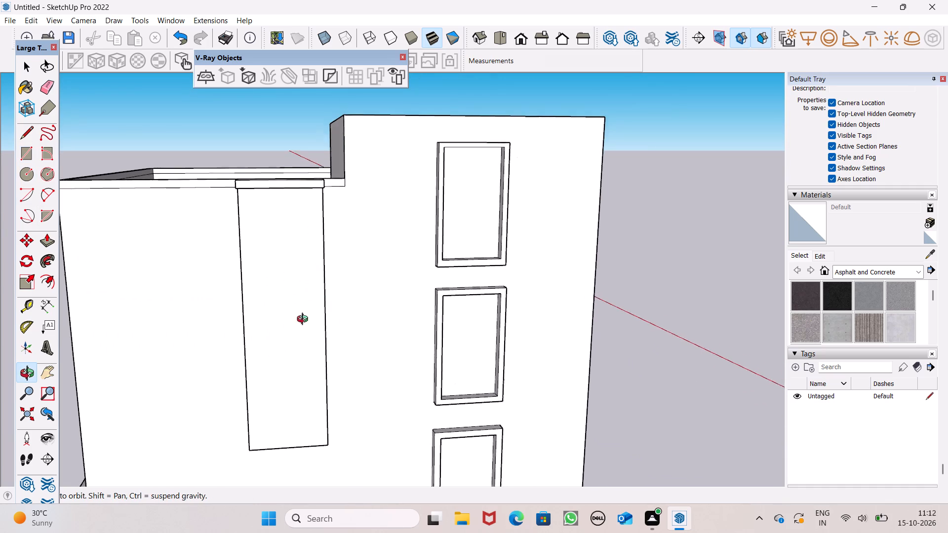
middle_drag(305, 320, 291, 321)
scroll(264, 258, up, 4)
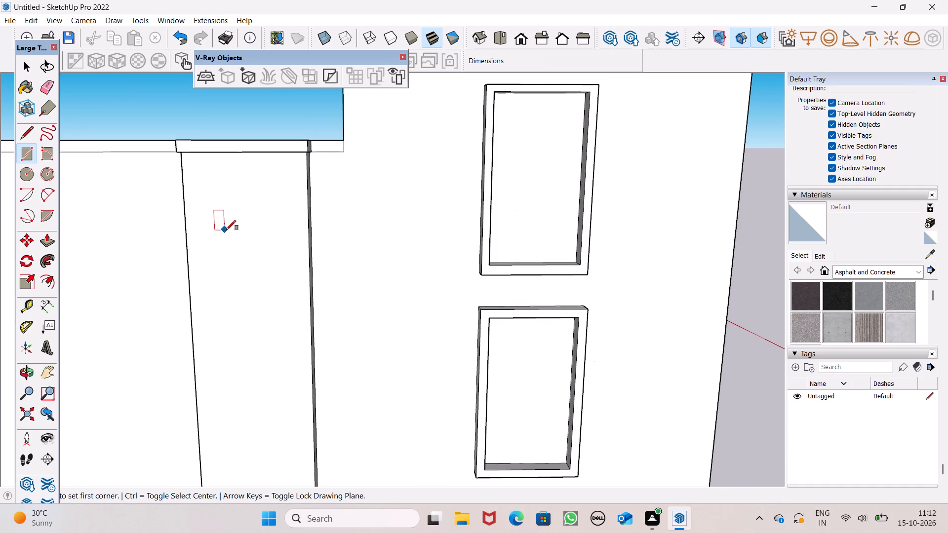
click(227, 230)
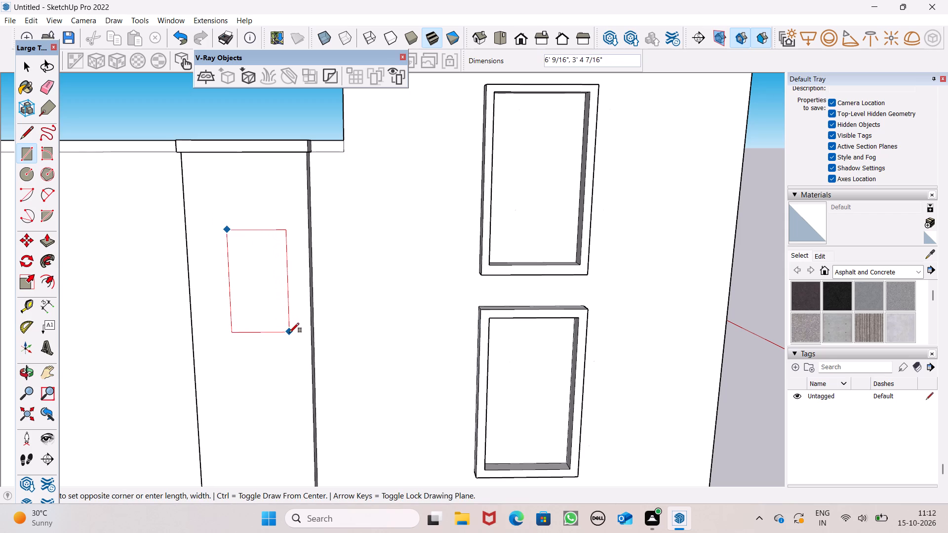
click(290, 333)
key(space)
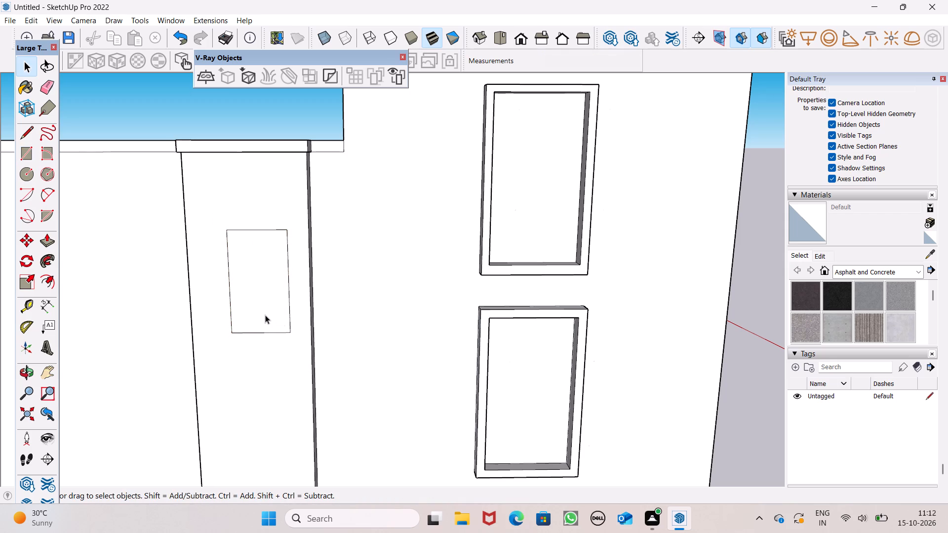
Move the rectangle with its edges sideways, away from the tower, to centre it between the column's vertical edges.
double_click(265, 315)
scroll(281, 279, down, 2)
key(m)
key(Return)
scroll(281, 320, up, 2)
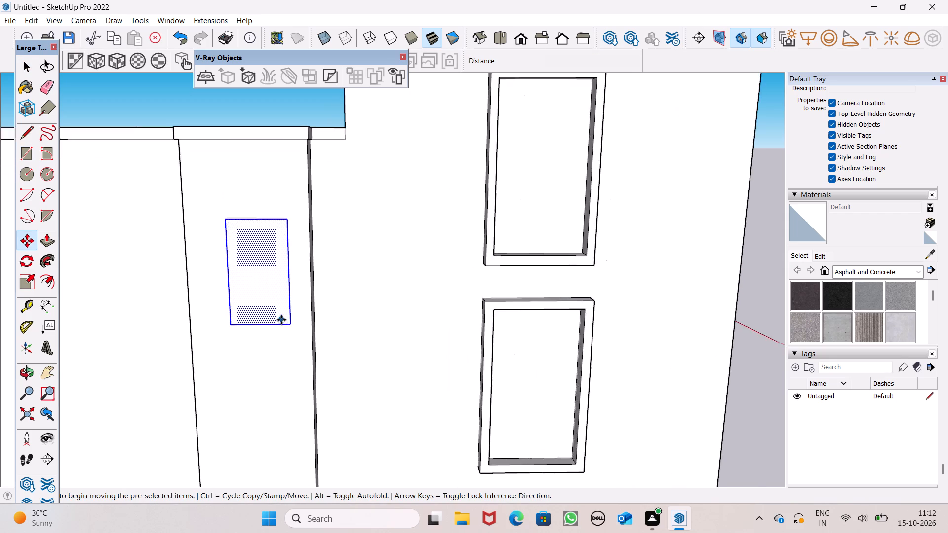
scroll(281, 320, up, 1)
drag(292, 324, 276, 323)
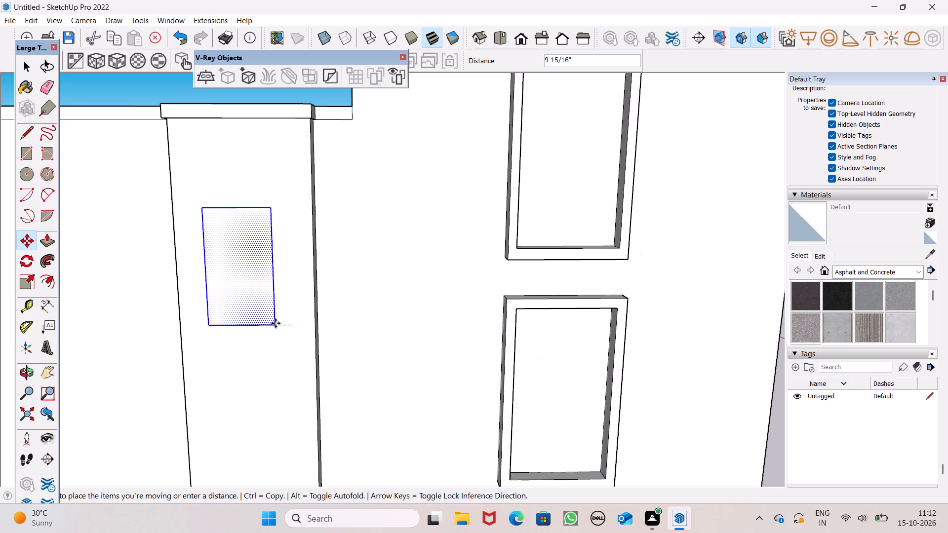
drag(276, 323, 280, 321)
Move the rectangle up toward the column cap by about 1' 6 3/16", plus a further 4 7/8".
scroll(296, 229, down, 4)
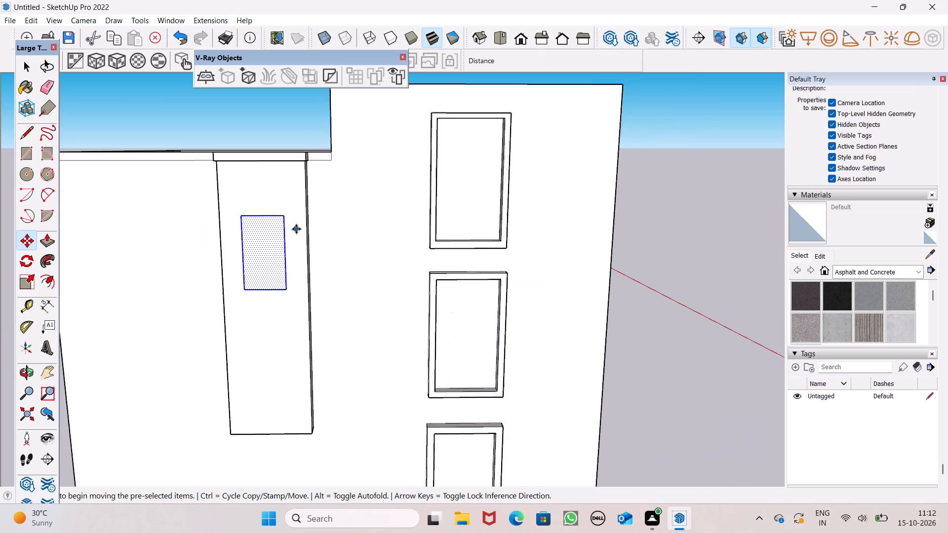
scroll(296, 229, down, 2)
scroll(287, 288, up, 2)
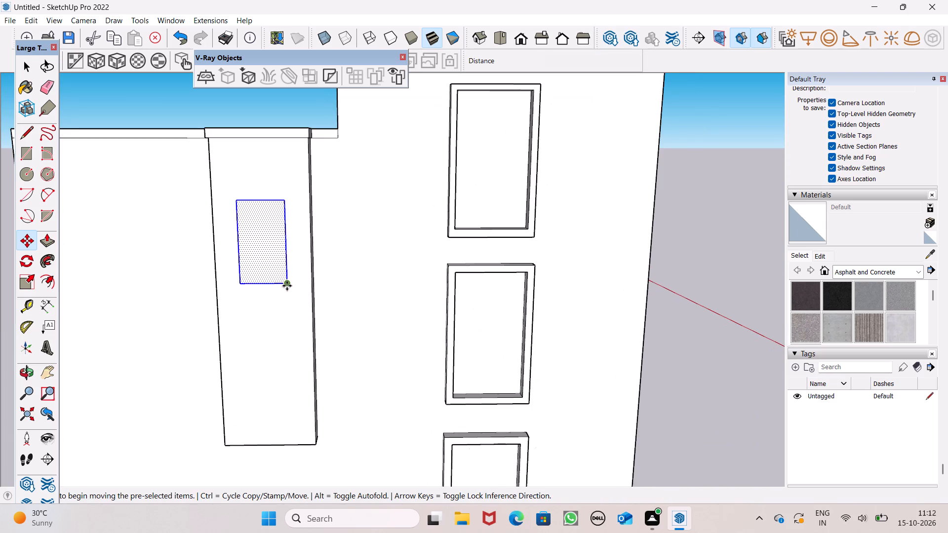
drag(287, 286, 285, 264)
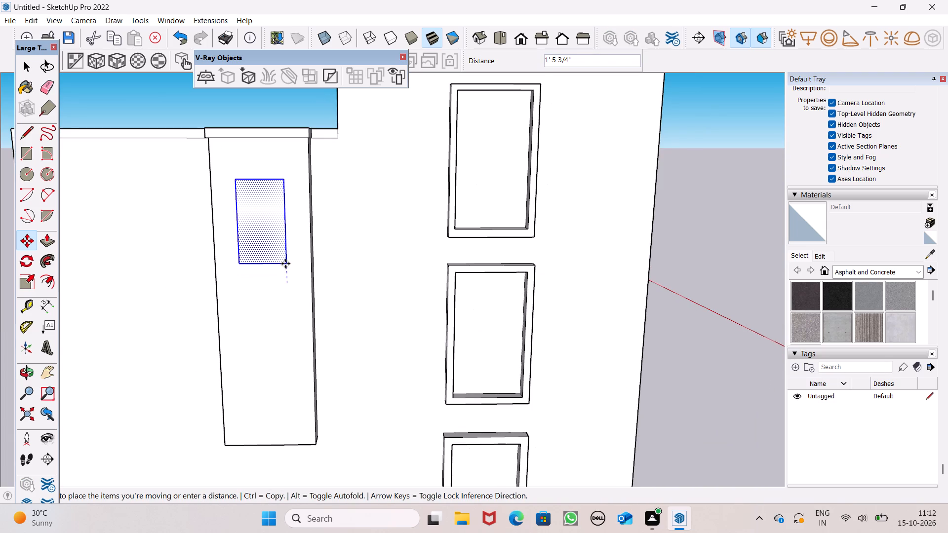
drag(285, 264, 286, 263)
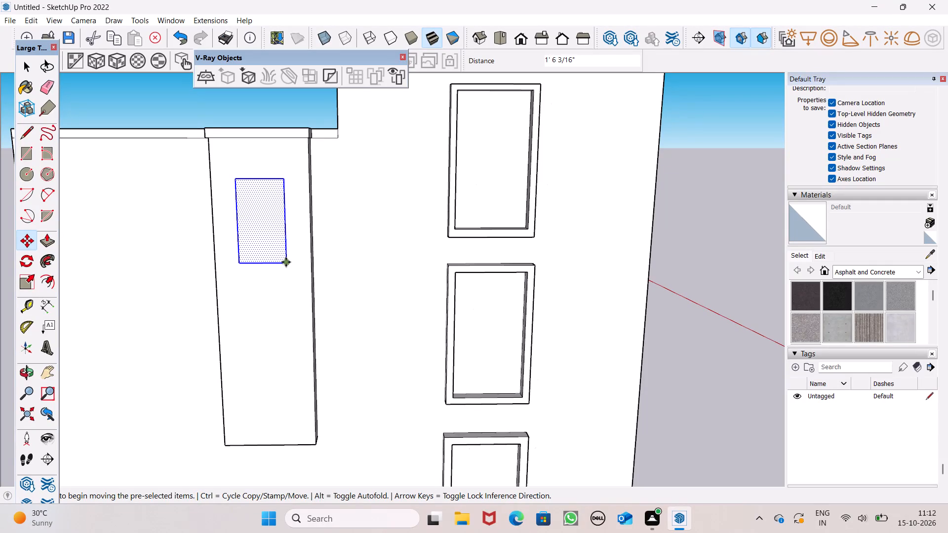
drag(285, 262, 285, 258)
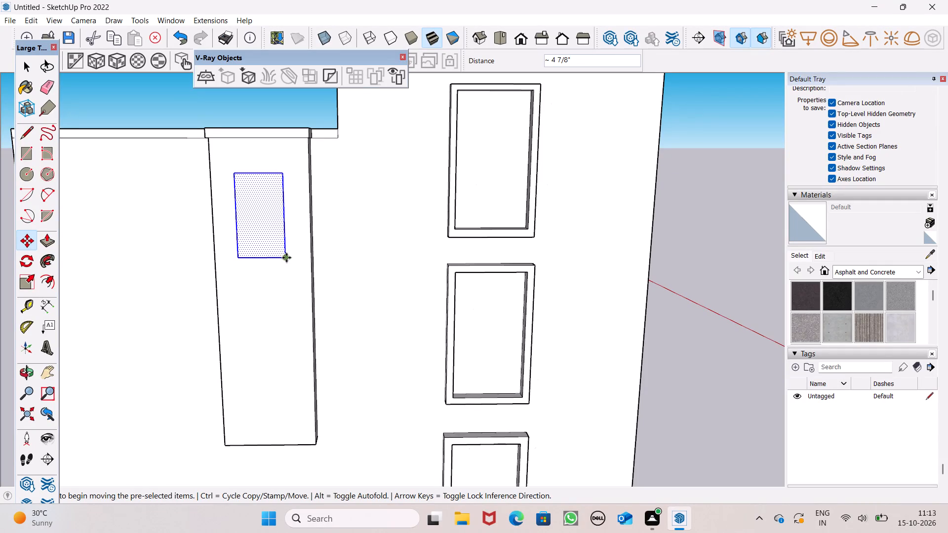
Copy the rectangle straight down onto the lower part of the column's front face.
drag(285, 258, 288, 378)
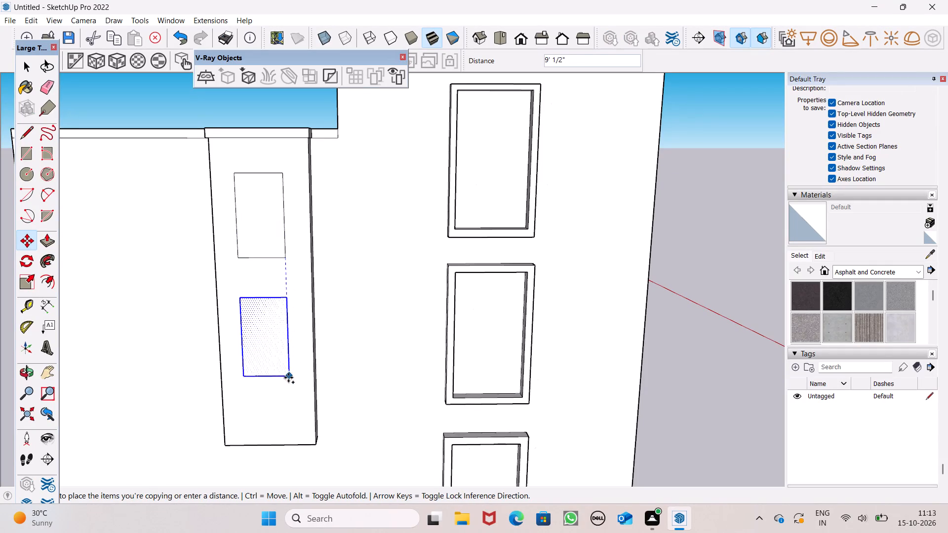
drag(288, 378, 287, 383)
key(space)
click(249, 113)
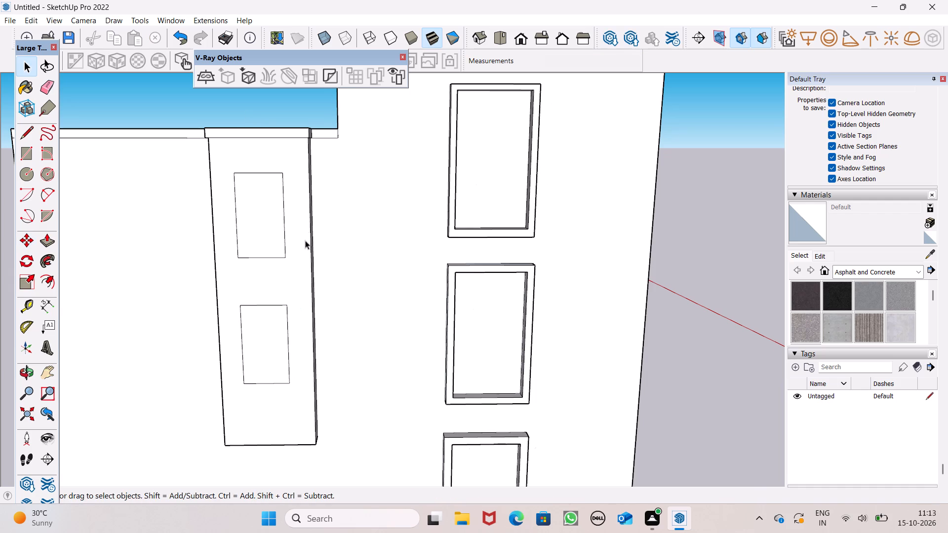
Push/Pull the upper rectangle on the column about 5 5/8" inward to form a recessed panel.
scroll(305, 240, down, 3)
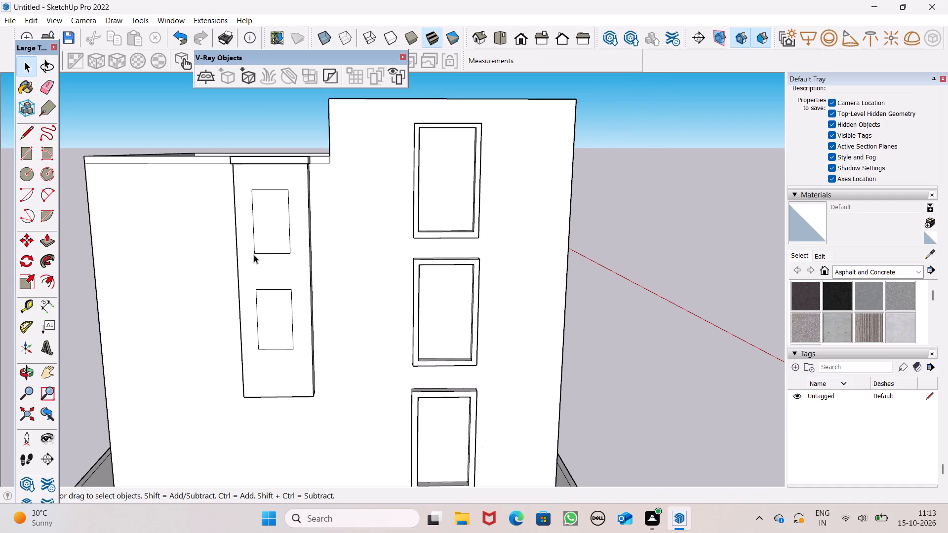
drag(52, 242, 74, 236)
middle_drag(347, 277, 329, 333)
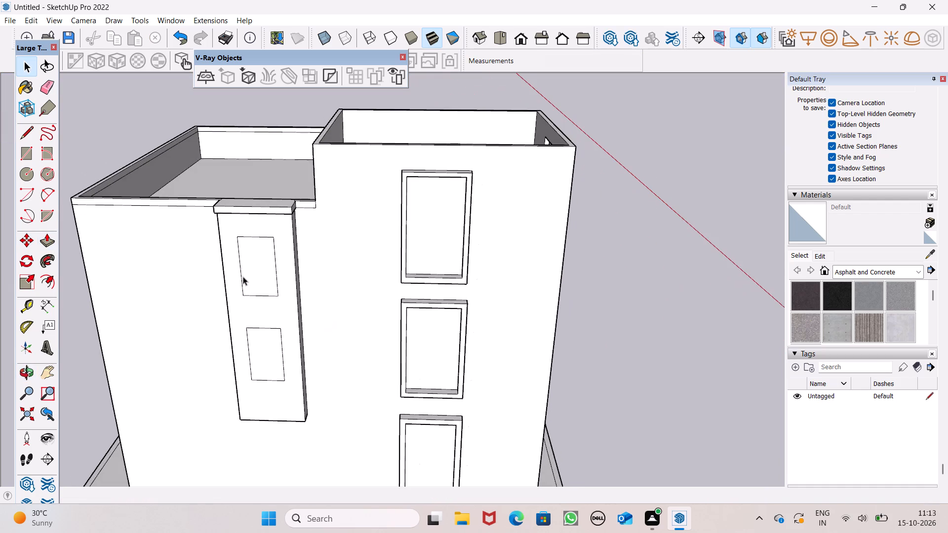
scroll(241, 262, up, 1)
drag(44, 245, 48, 240)
scroll(255, 286, up, 4)
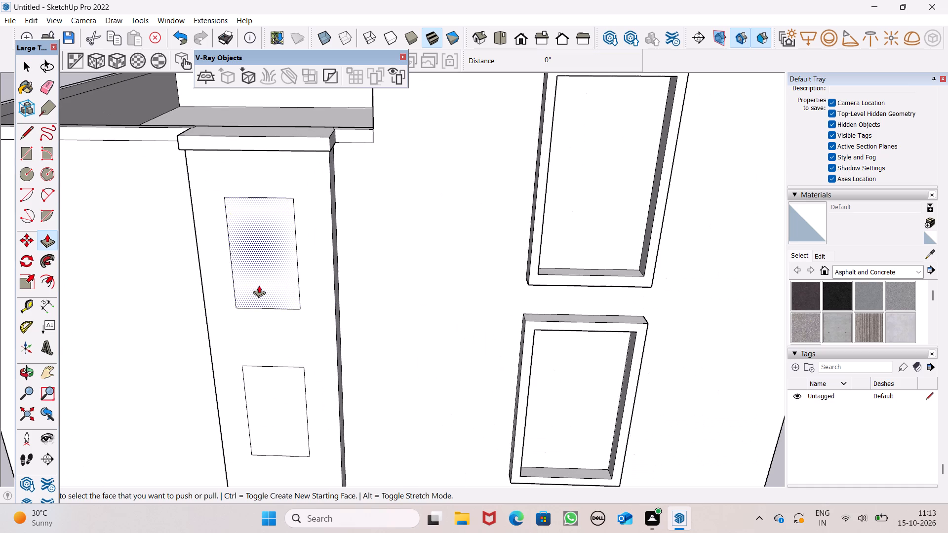
scroll(259, 285, up, 1)
click(268, 297)
Push/Pull the lower rectangle on the column about 3 3/8" inward to form a second recessed panel.
scroll(290, 231, down, 2)
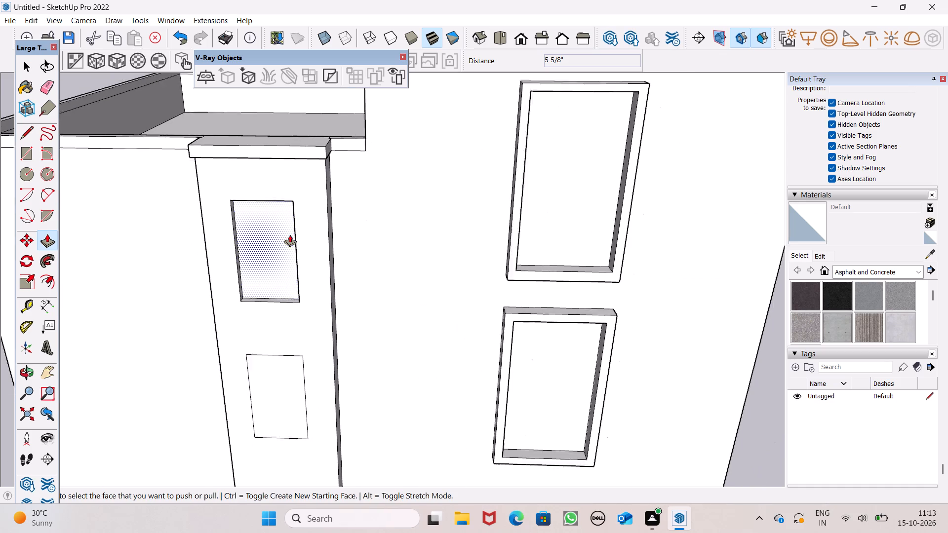
scroll(290, 234, down, 2)
scroll(274, 387, up, 5)
drag(275, 383, 280, 380)
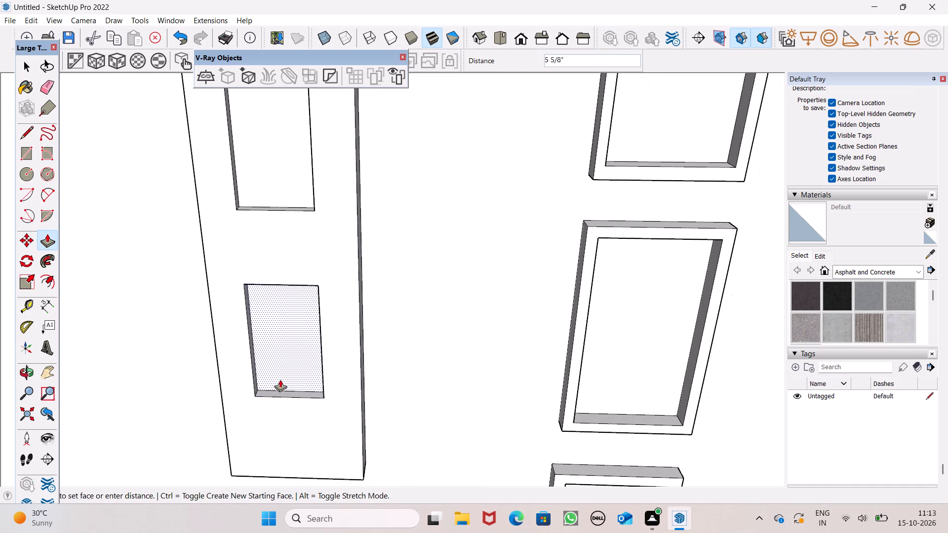
drag(280, 380, 282, 382)
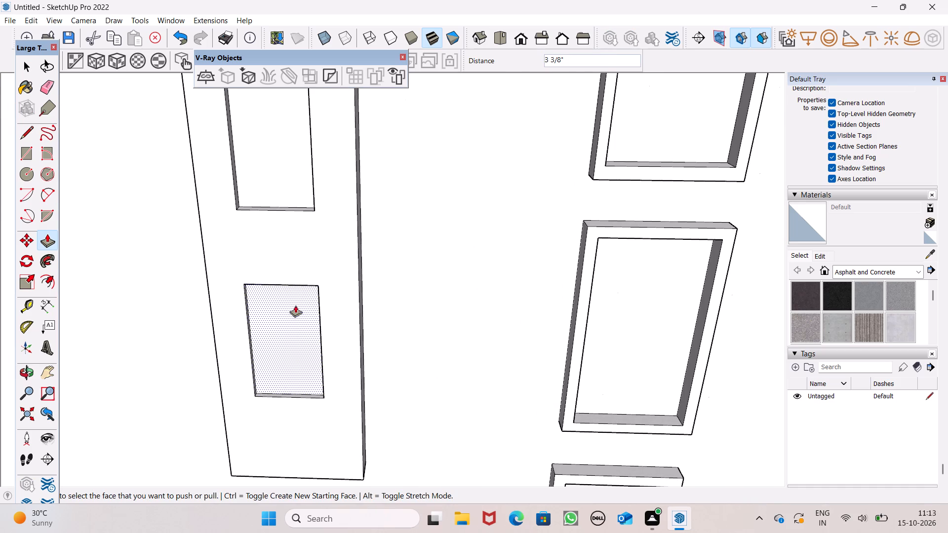
scroll(299, 291, down, 5)
scroll(284, 331, up, 7)
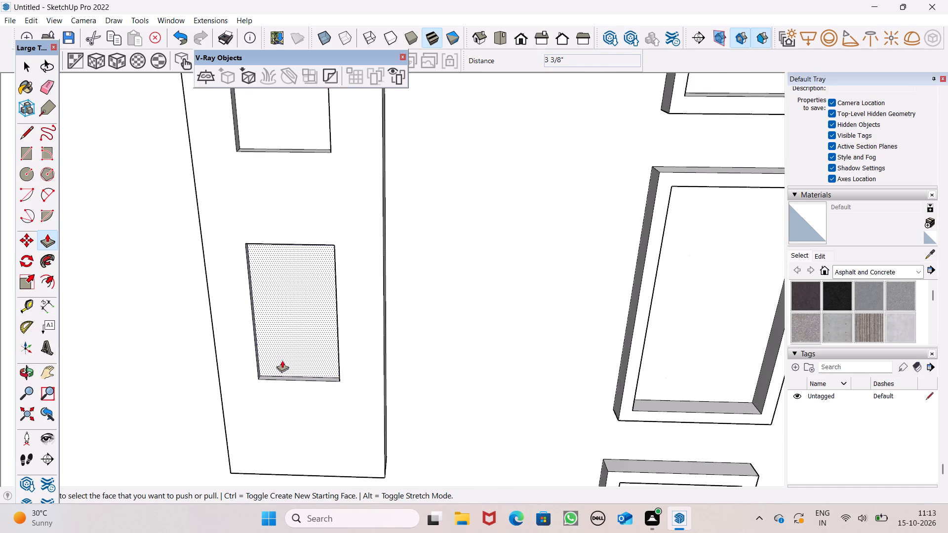
click(283, 360)
key(space)
scroll(293, 305, down, 5)
key(space)
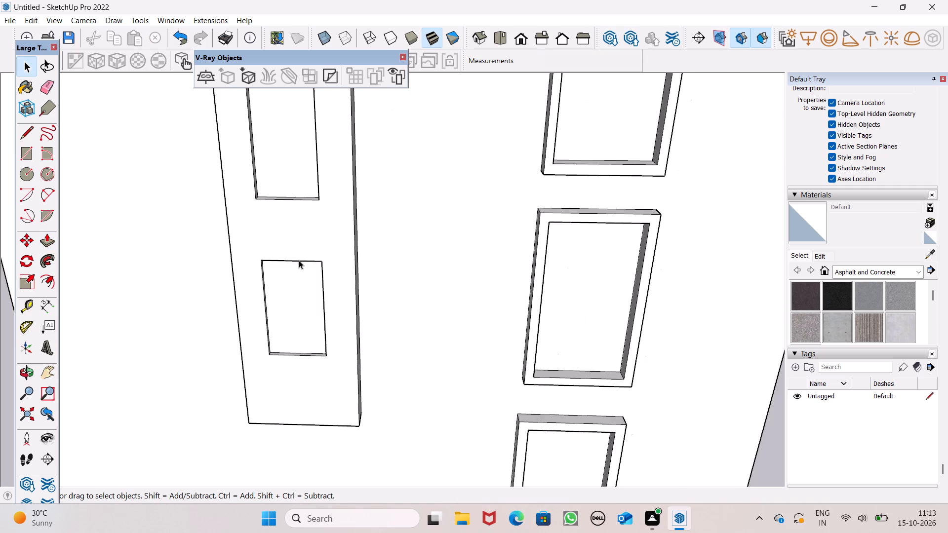
Draw a rectangle about 3' 11 5/8" high by 10' 1 1/16" wide between the column's side and the middle window frame.
scroll(302, 260, down, 3)
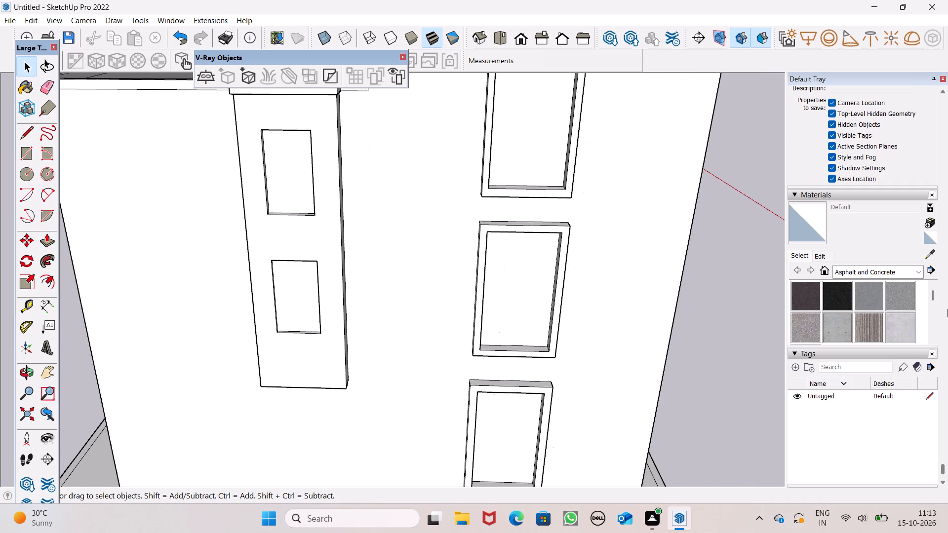
scroll(461, 284, down, 2)
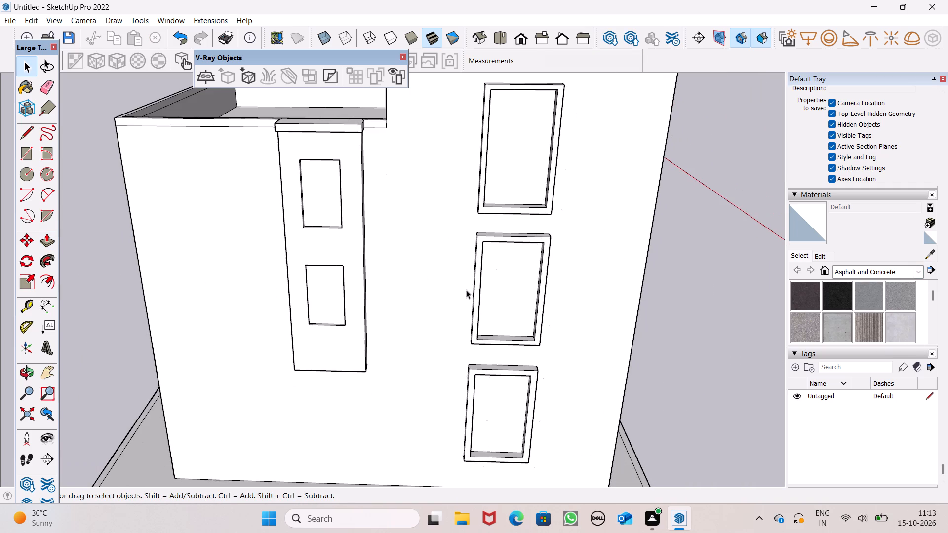
scroll(582, 321, down, 1)
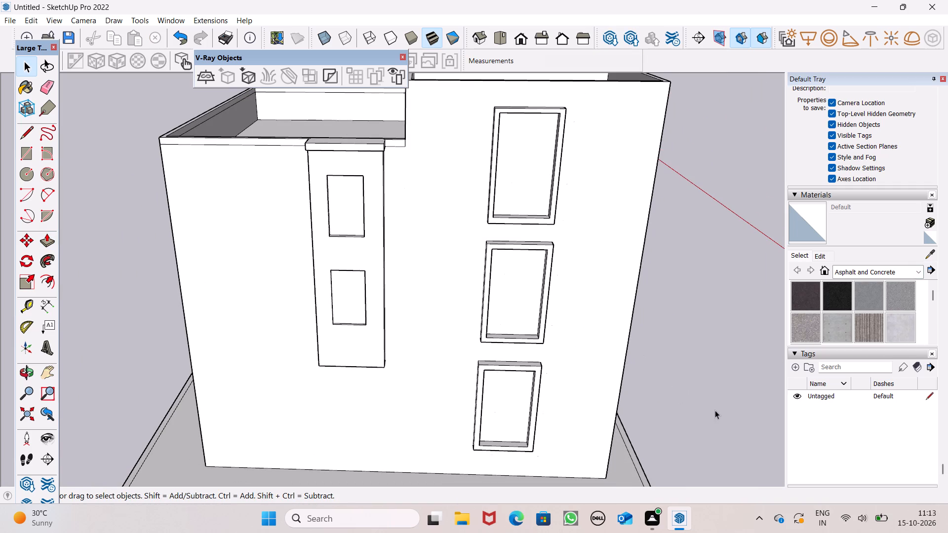
scroll(519, 355, up, 1)
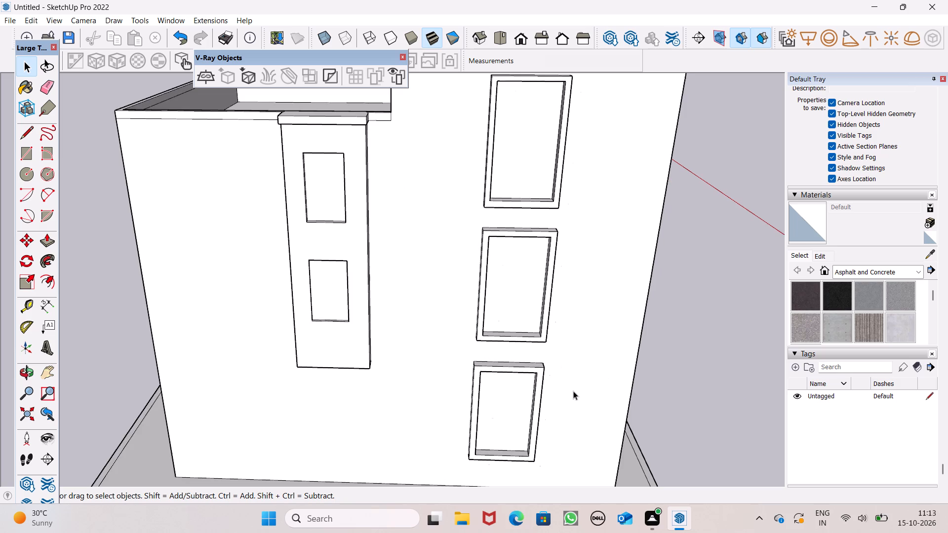
middle_drag(573, 391, 568, 375)
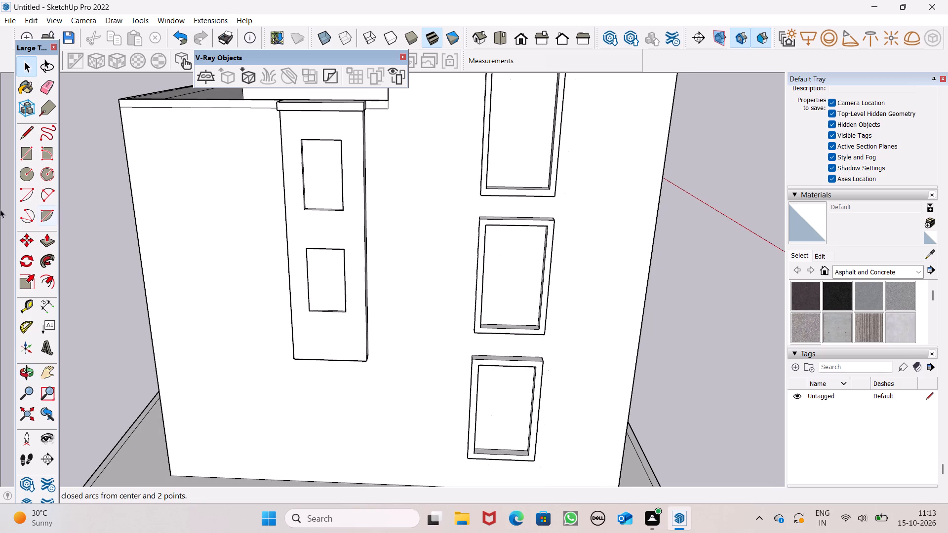
click(28, 151)
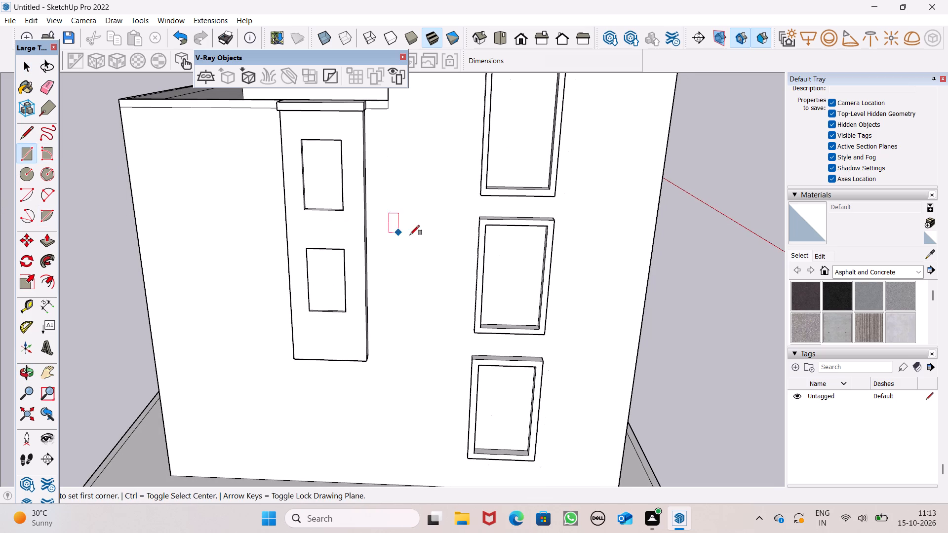
scroll(468, 212, up, 2)
scroll(468, 211, down, 3)
scroll(503, 148, up, 1)
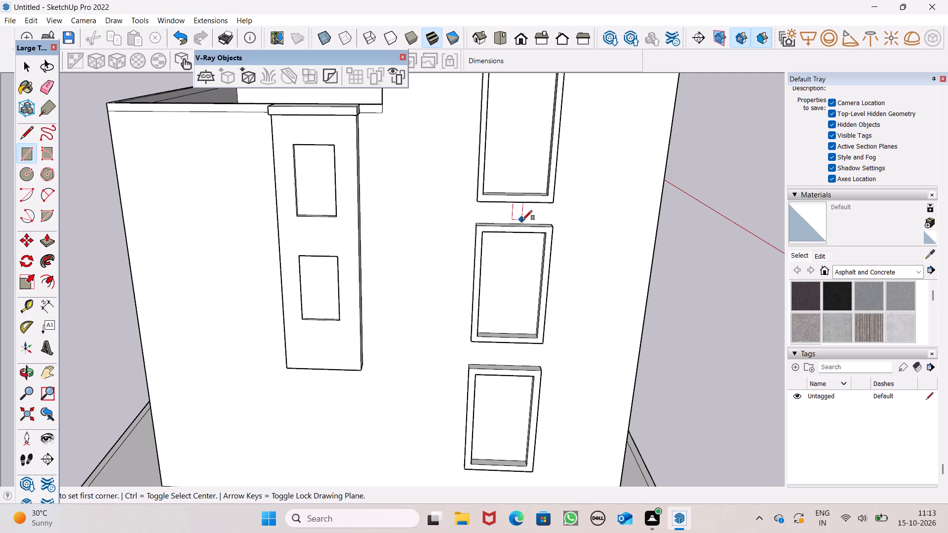
scroll(518, 228, up, 1)
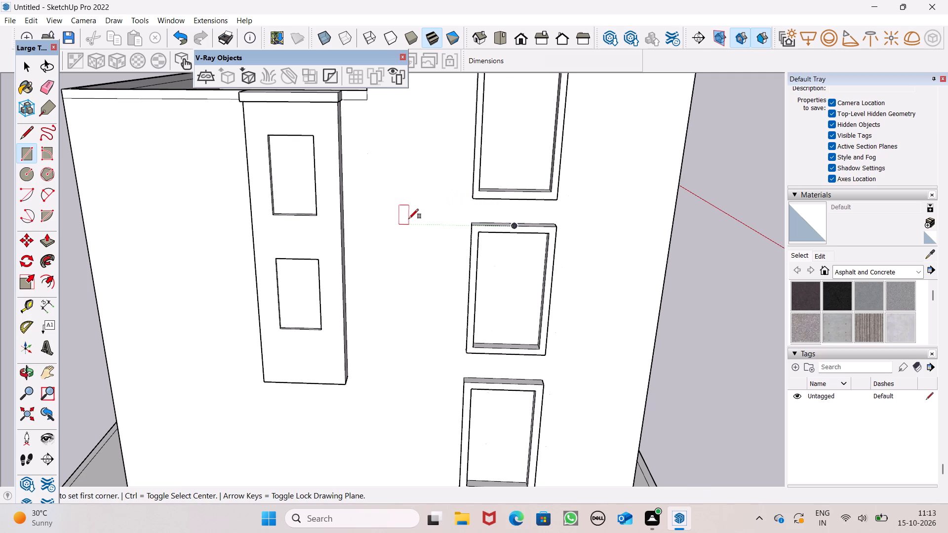
middle_drag(421, 231, 360, 202)
scroll(293, 181, up, 1)
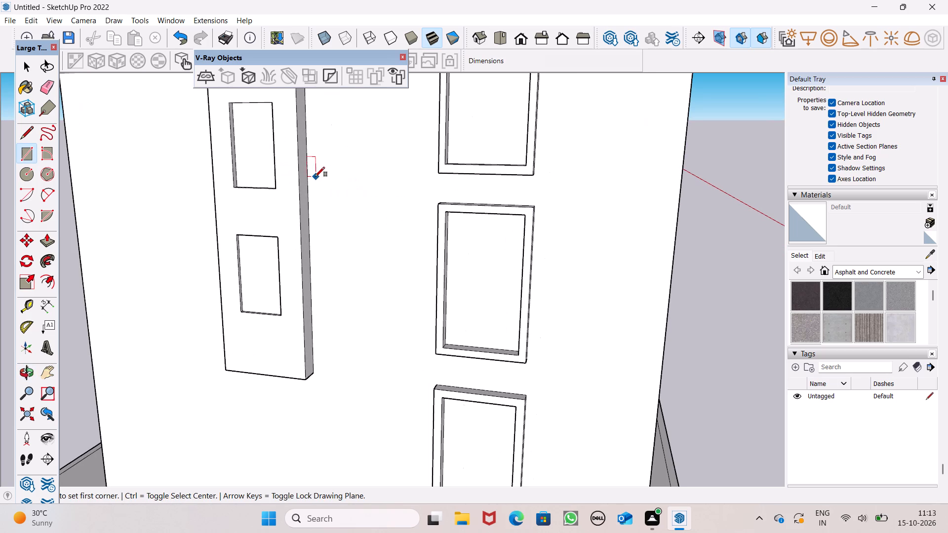
click(308, 177)
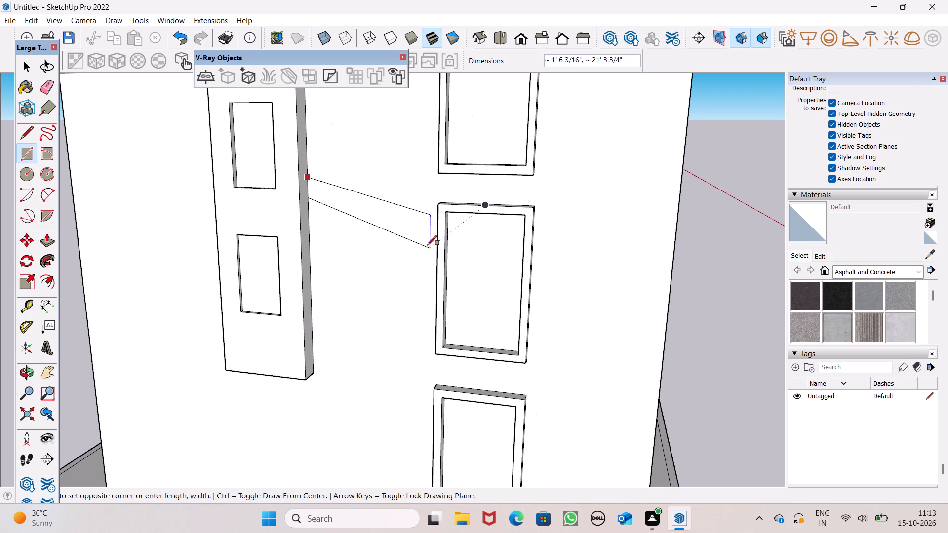
middle_drag(434, 219, 501, 223)
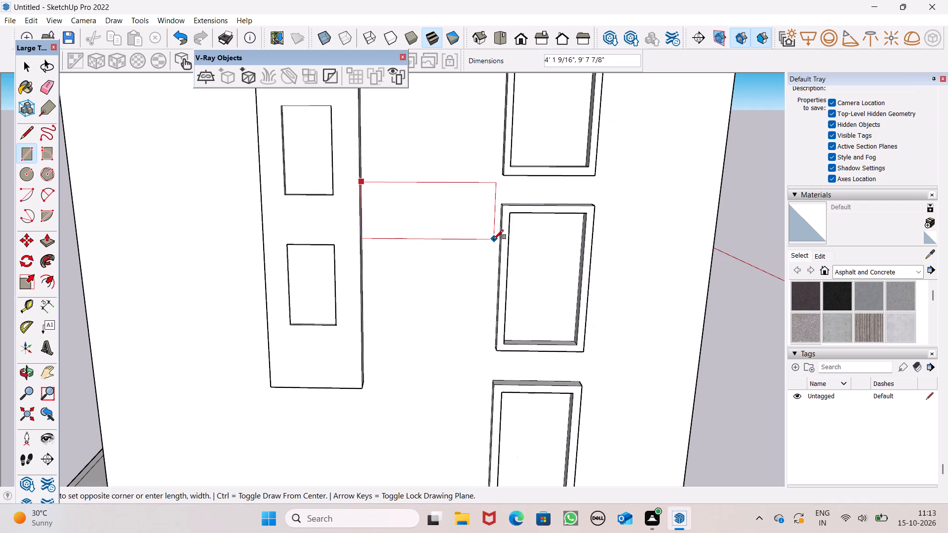
scroll(496, 238, up, 7)
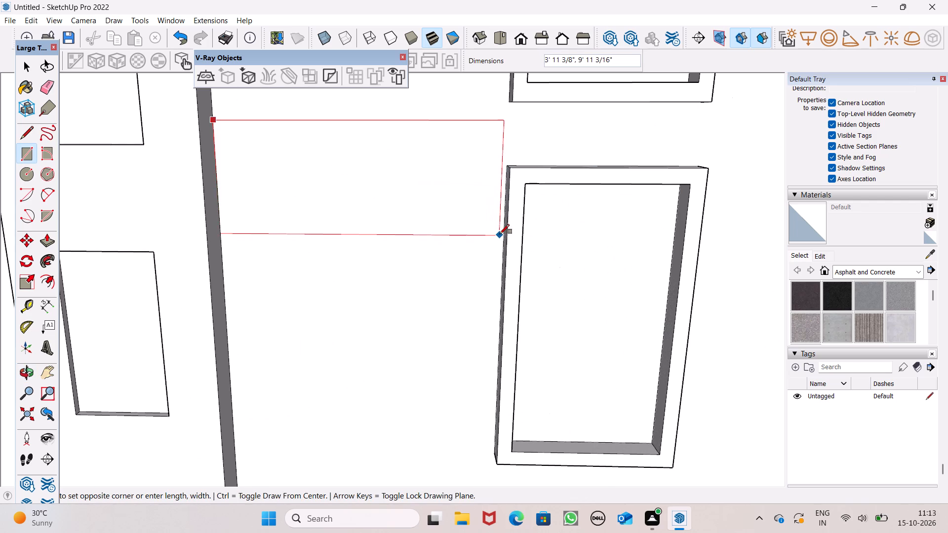
middle_drag(497, 237, 509, 247)
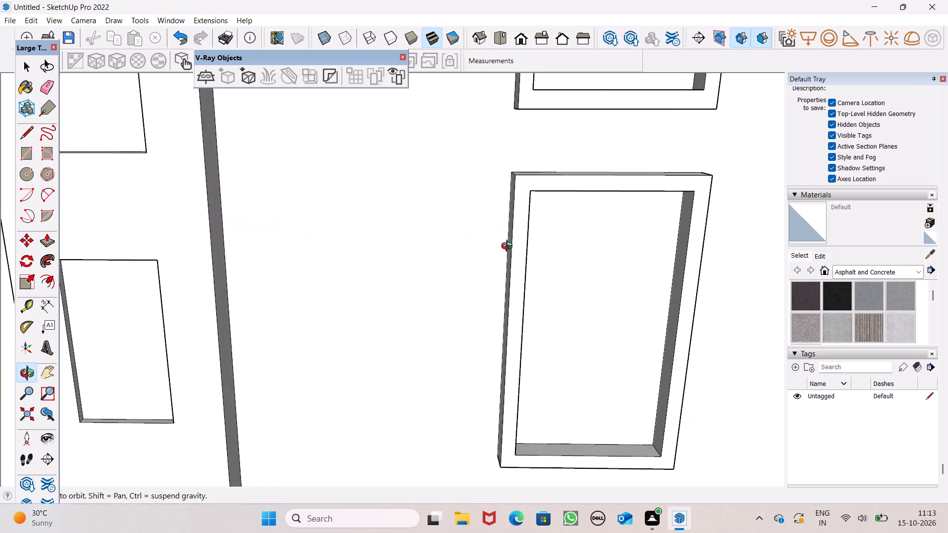
middle_drag(509, 247, 538, 260)
scroll(538, 256, up, 5)
click(538, 253)
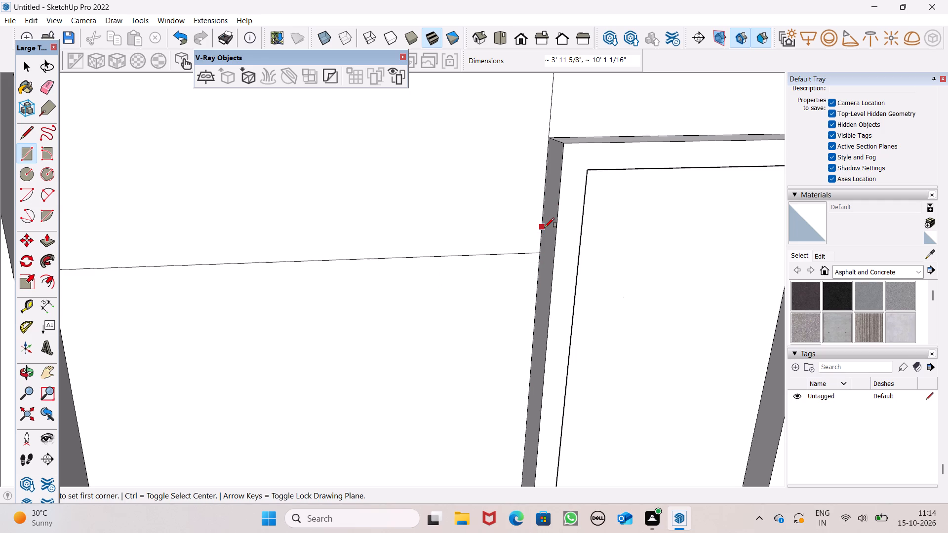
Draw a second rectangle about 4' 2 1/4" high by 10' wide from the column's lower end to the bottom window frame.
scroll(543, 216, down, 10)
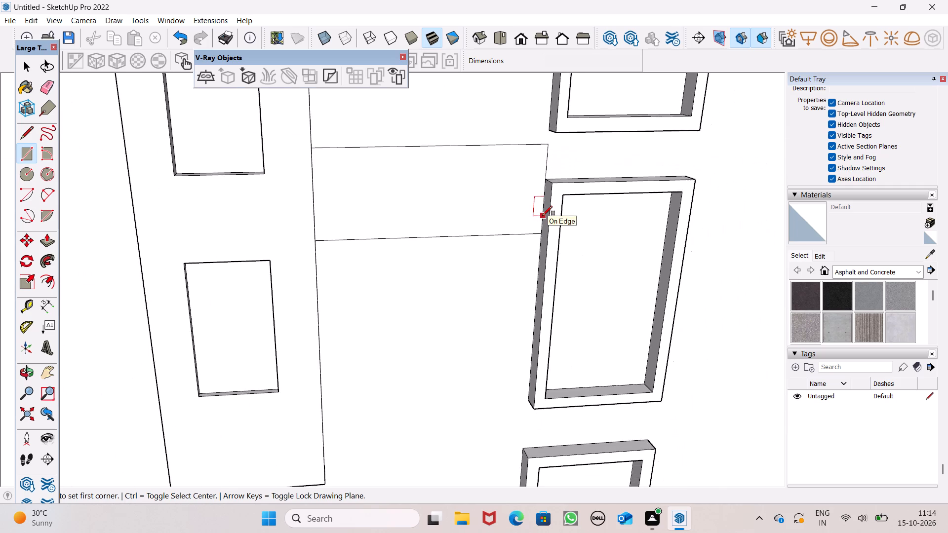
scroll(543, 216, down, 3)
middle_drag(592, 240, 518, 234)
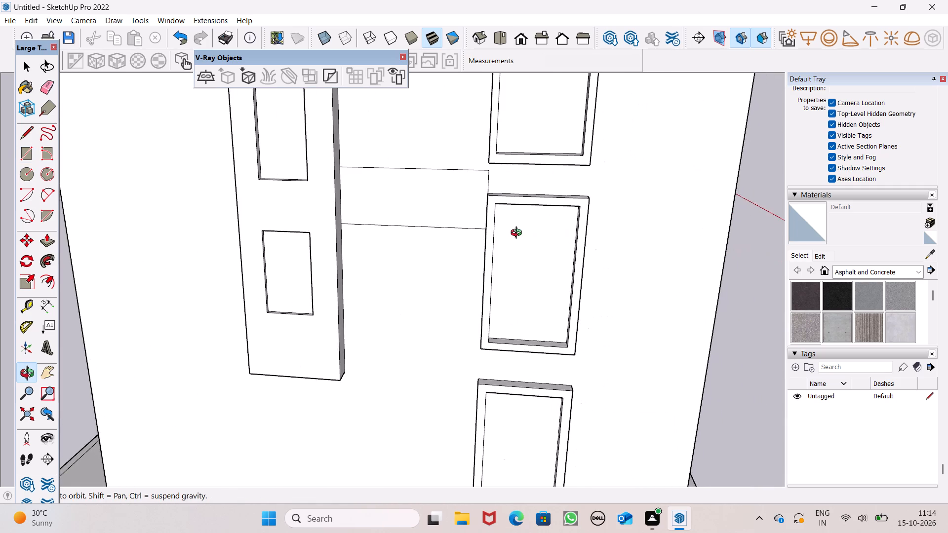
middle_drag(518, 234, 520, 244)
scroll(520, 222, down, 5)
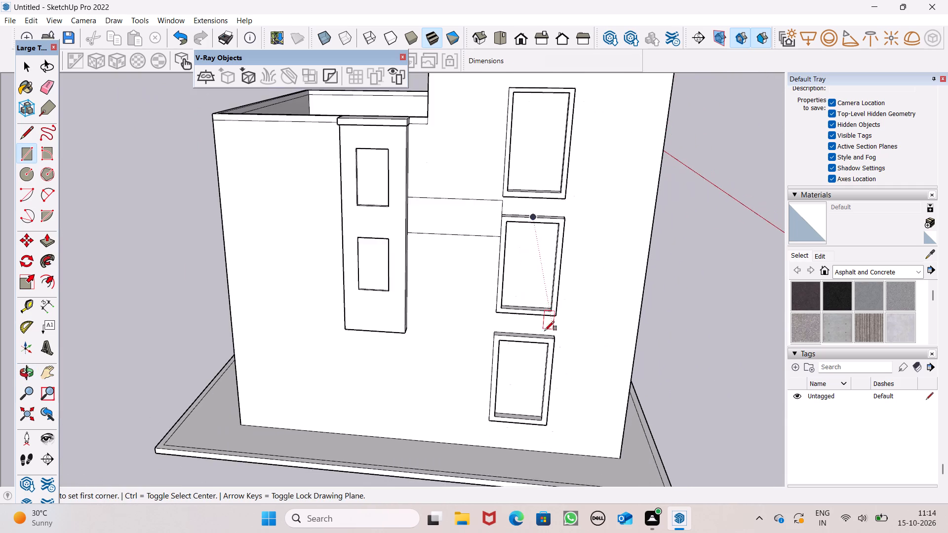
middle_drag(545, 331, 548, 318)
scroll(484, 312, up, 5)
middle_drag(535, 345, 539, 319)
scroll(580, 240, down, 3)
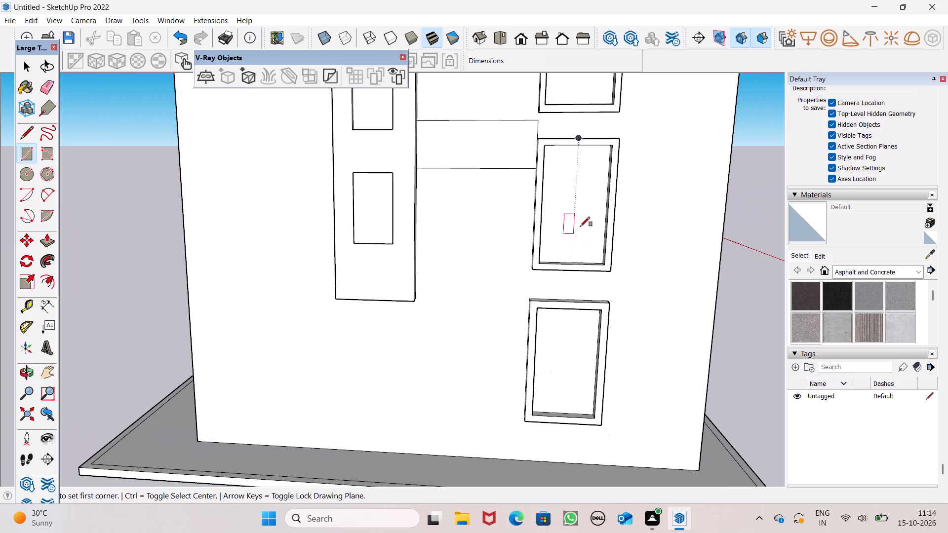
scroll(540, 243, down, 3)
scroll(562, 280, up, 3)
middle_drag(566, 284, 551, 272)
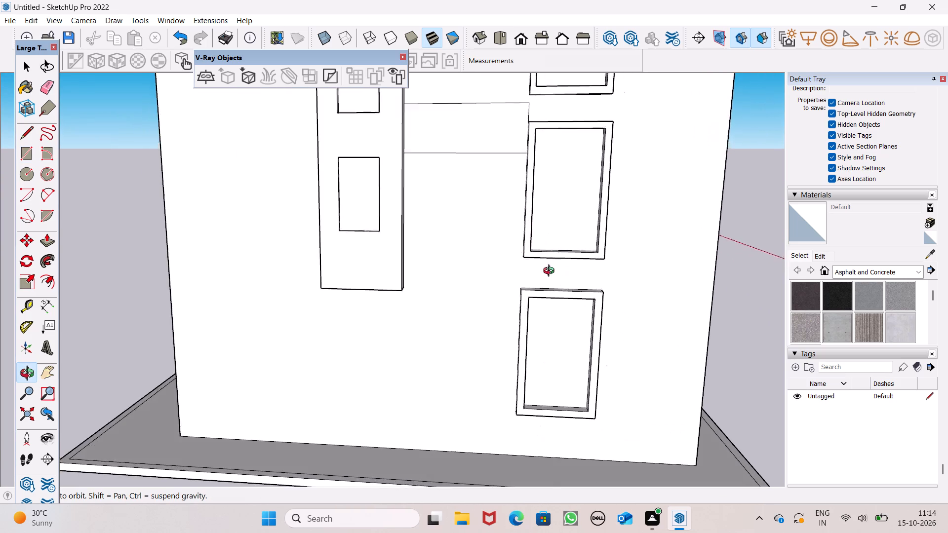
middle_drag(551, 272, 550, 278)
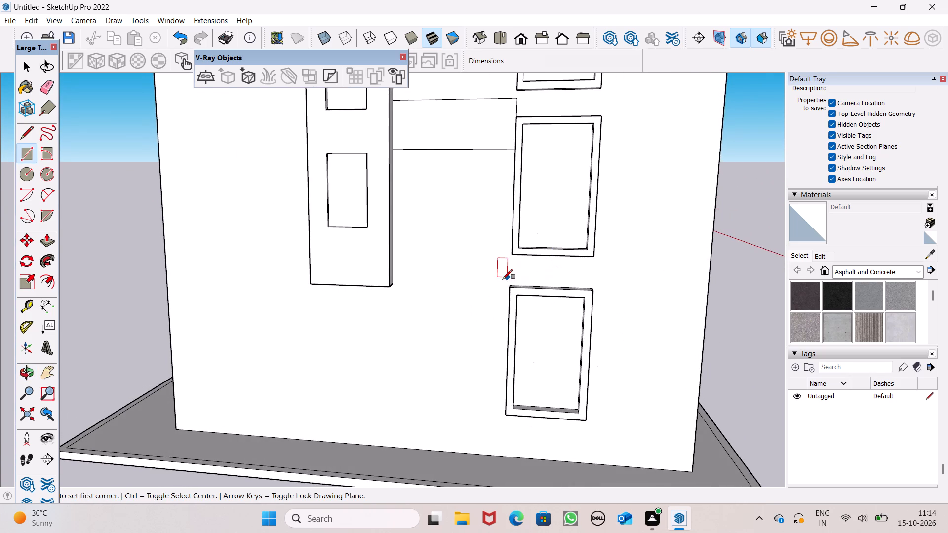
scroll(501, 280, up, 4)
scroll(511, 272, down, 6)
middle_drag(523, 305, 551, 303)
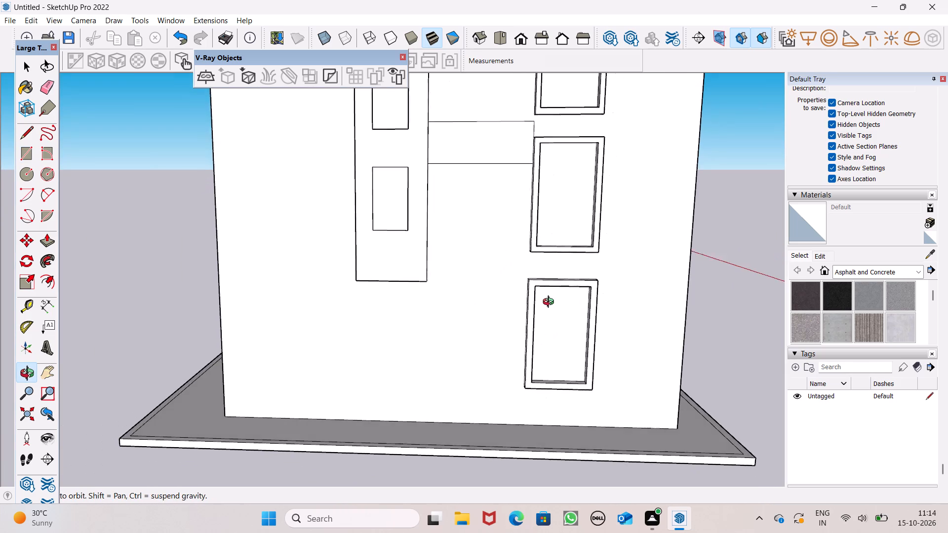
middle_drag(551, 303, 493, 330)
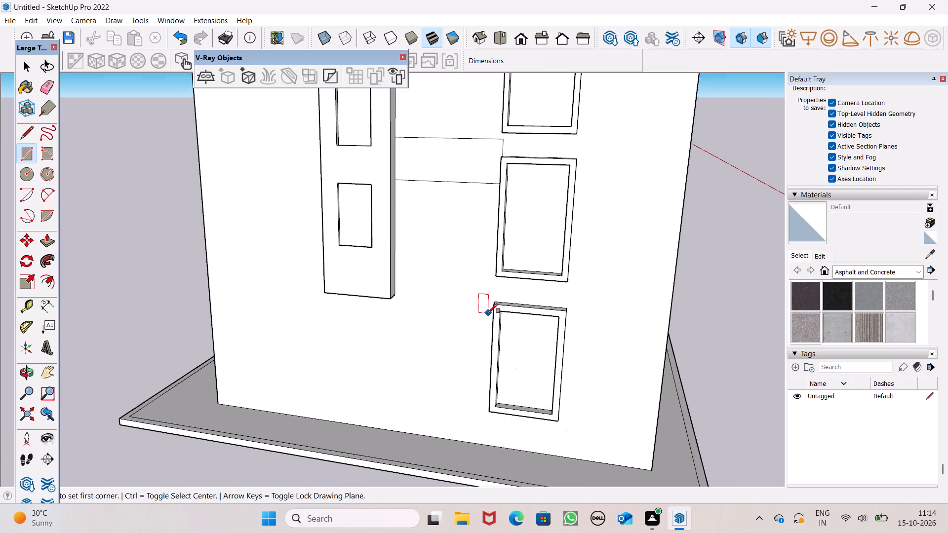
scroll(488, 312, up, 5)
scroll(512, 307, down, 3)
middle_drag(480, 333, 505, 352)
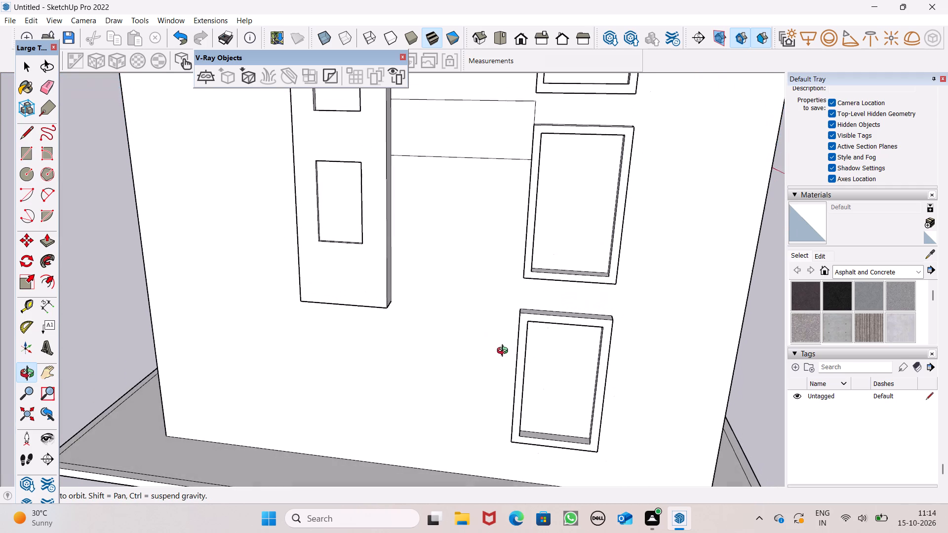
middle_drag(505, 352, 504, 355)
scroll(467, 303, up, 1)
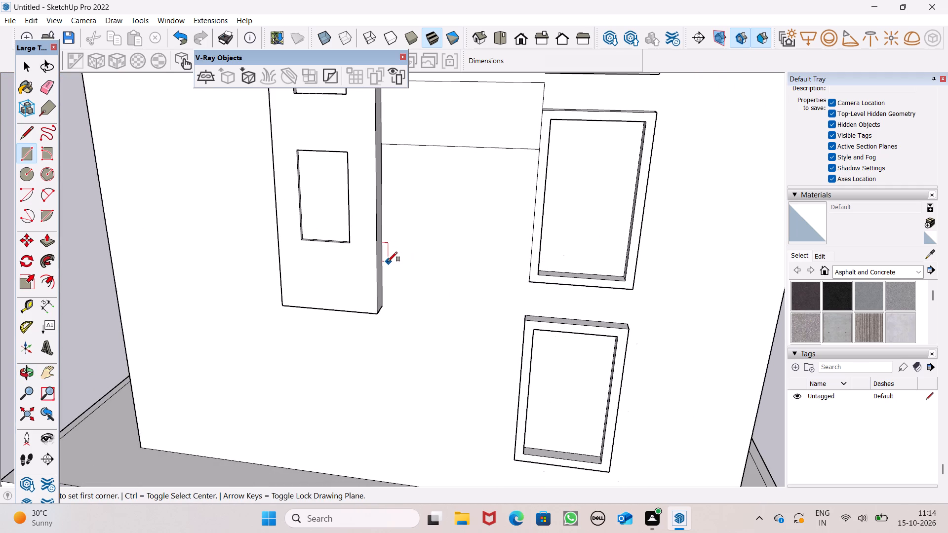
click(383, 262)
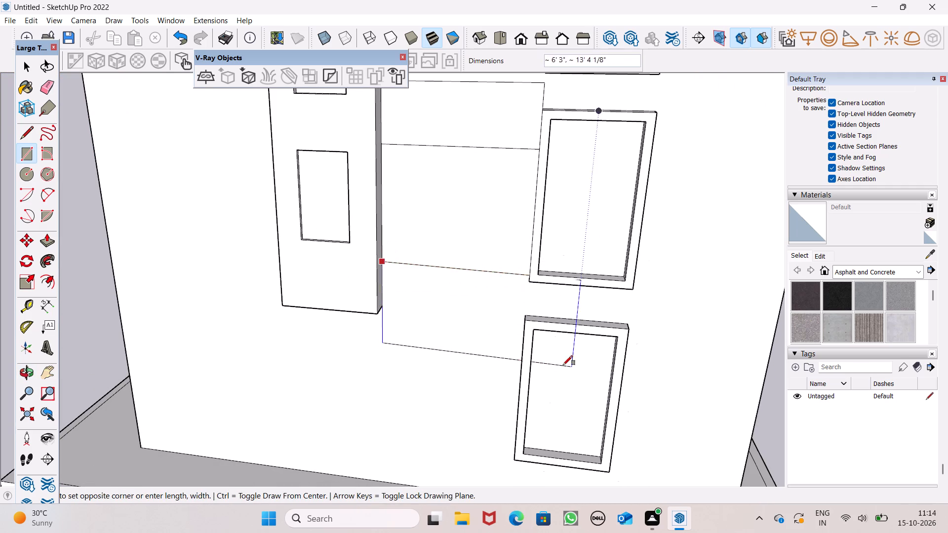
scroll(512, 324, up, 4)
middle_drag(531, 344, 592, 333)
scroll(584, 317, up, 5)
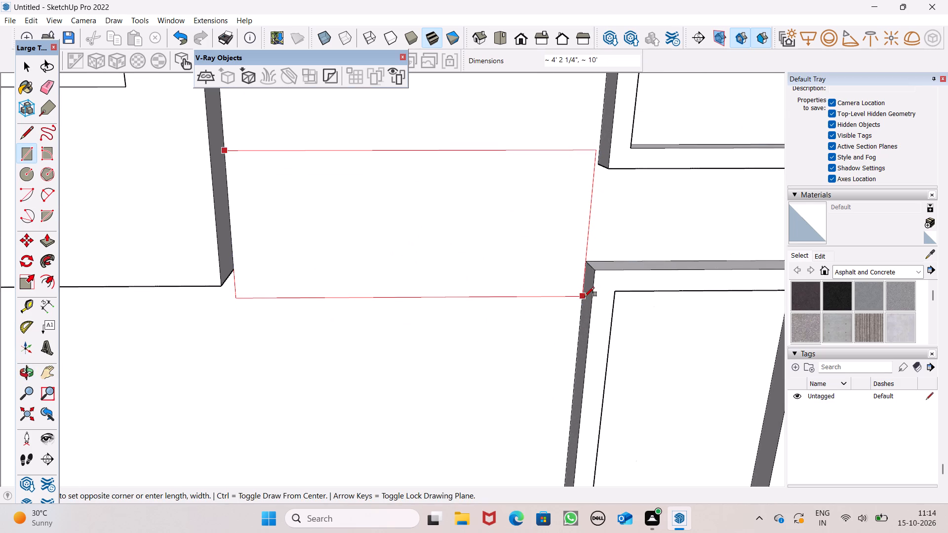
click(585, 297)
Push/Pull the upper rectangle between column and middle window outward about 1' 6 1/8" into a raised band.
scroll(520, 306, down, 10)
scroll(490, 327, up, 1)
scroll(482, 323, down, 9)
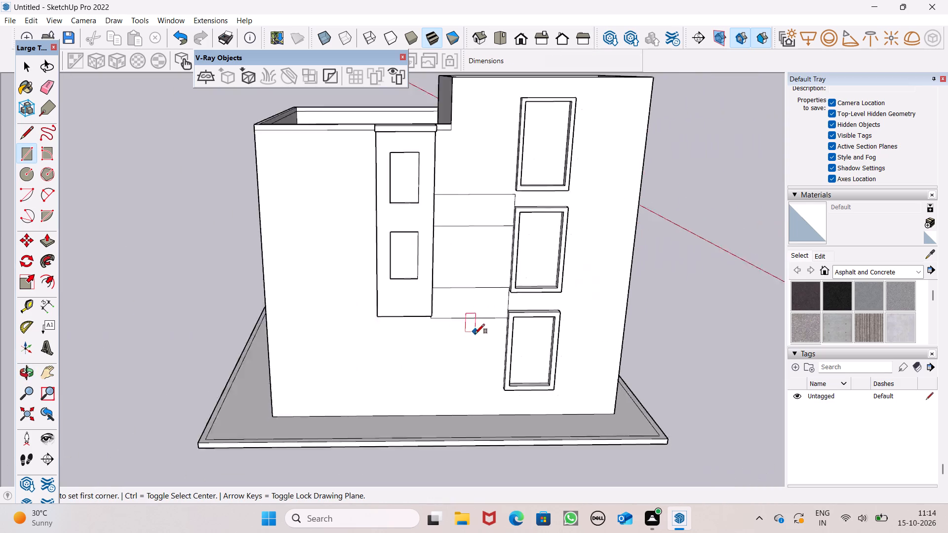
scroll(475, 334, down, 3)
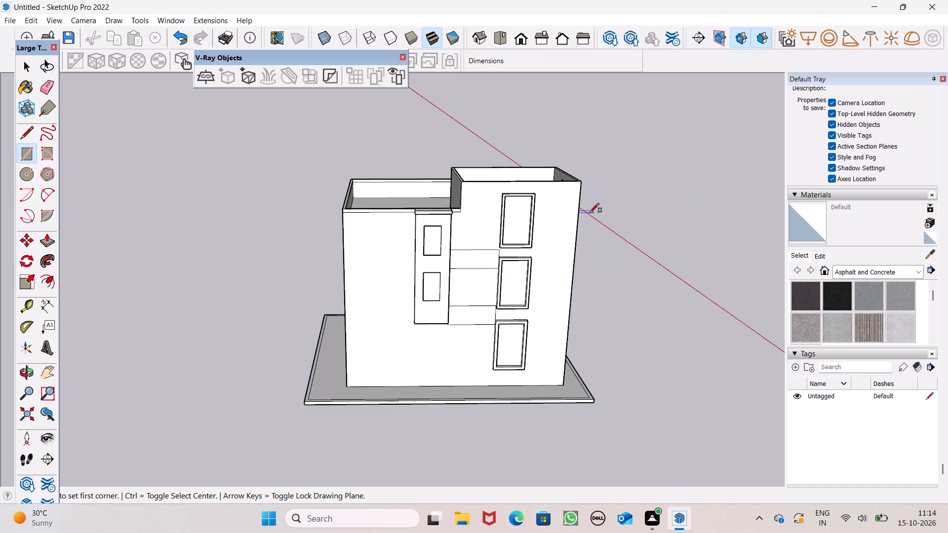
scroll(618, 198, up, 2)
click(48, 239)
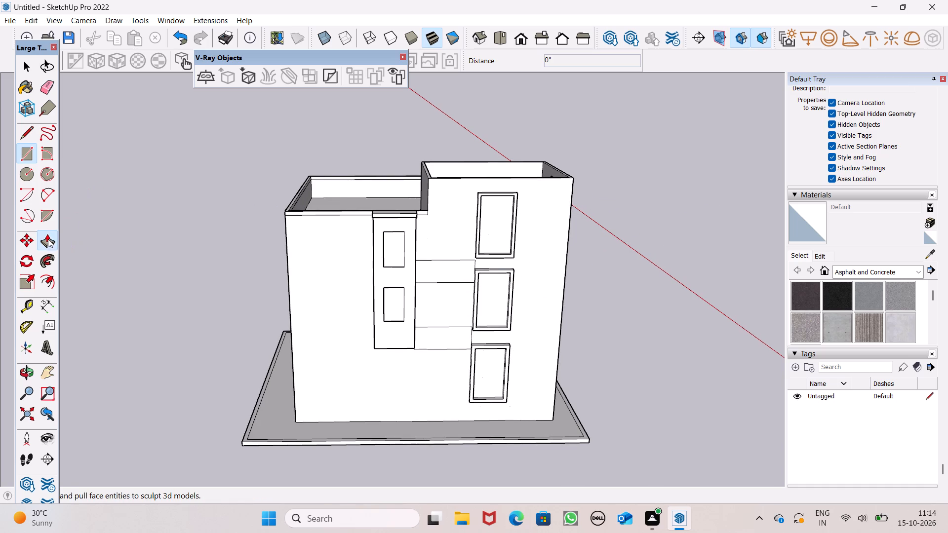
scroll(447, 255, up, 4)
scroll(515, 283, up, 6)
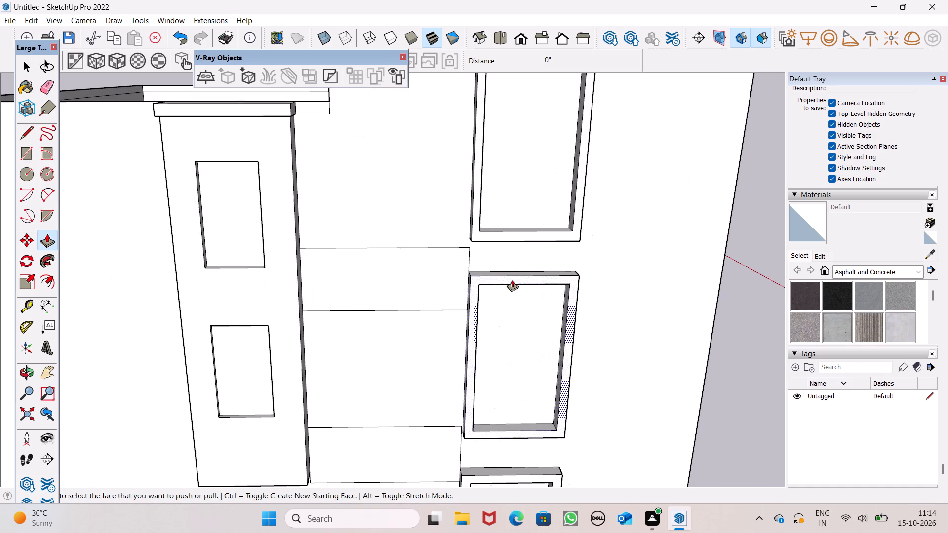
drag(439, 282, 441, 290)
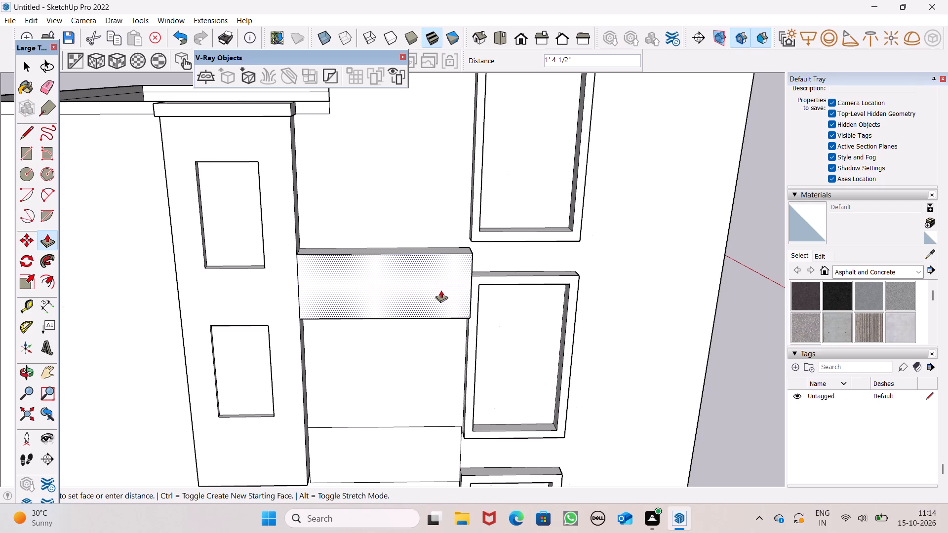
drag(441, 290, 442, 291)
Push/Pull the lower rectangle between column and bottom window outward about 9 11/16" into a second band.
scroll(479, 273, down, 4)
scroll(492, 333, down, 2)
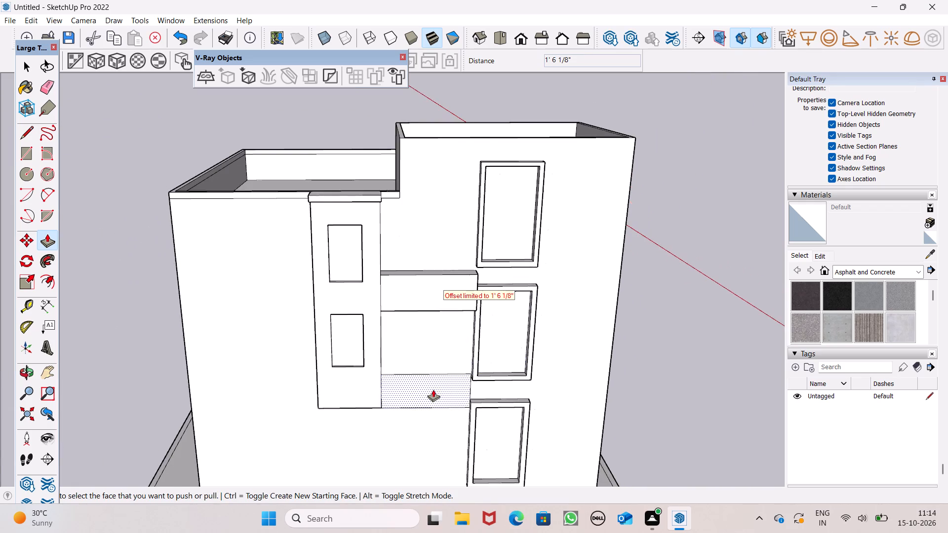
scroll(417, 394, up, 6)
drag(399, 395, 400, 402)
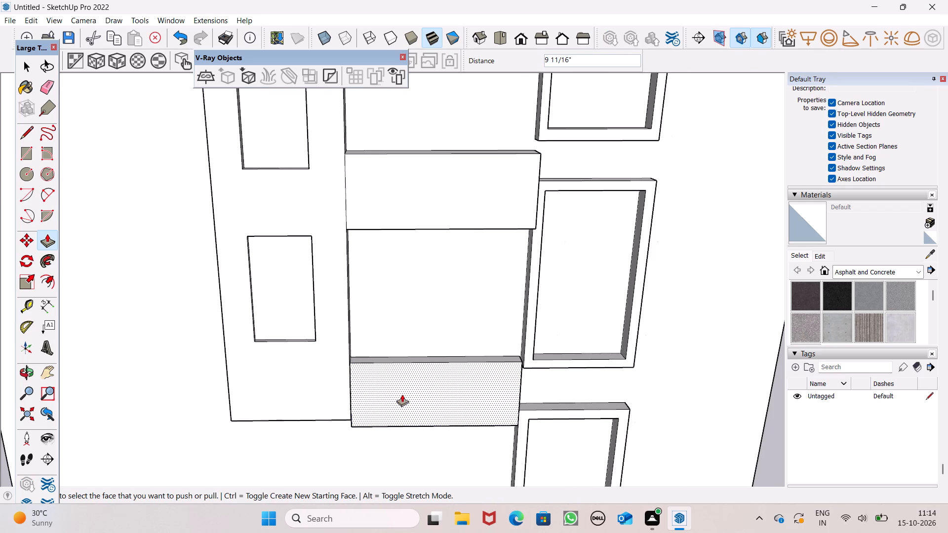
Examine the two raised bands, the column and the window frames on the side wall from several angles.
scroll(498, 287, down, 6)
middle_drag(566, 376, 352, 357)
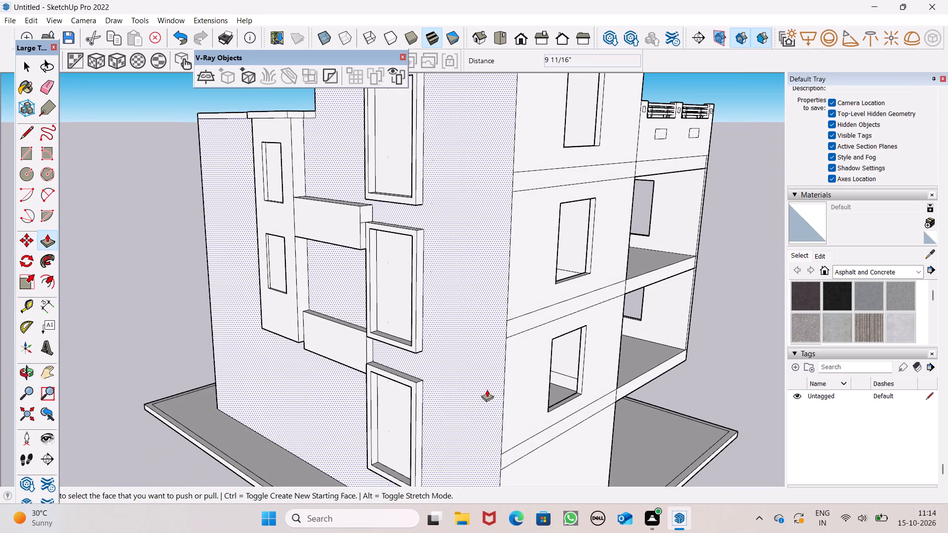
scroll(497, 280, down, 4)
middle_drag(490, 308, 620, 374)
scroll(352, 349, up, 4)
scroll(427, 316, down, 3)
middle_drag(428, 345, 532, 384)
scroll(386, 322, up, 3)
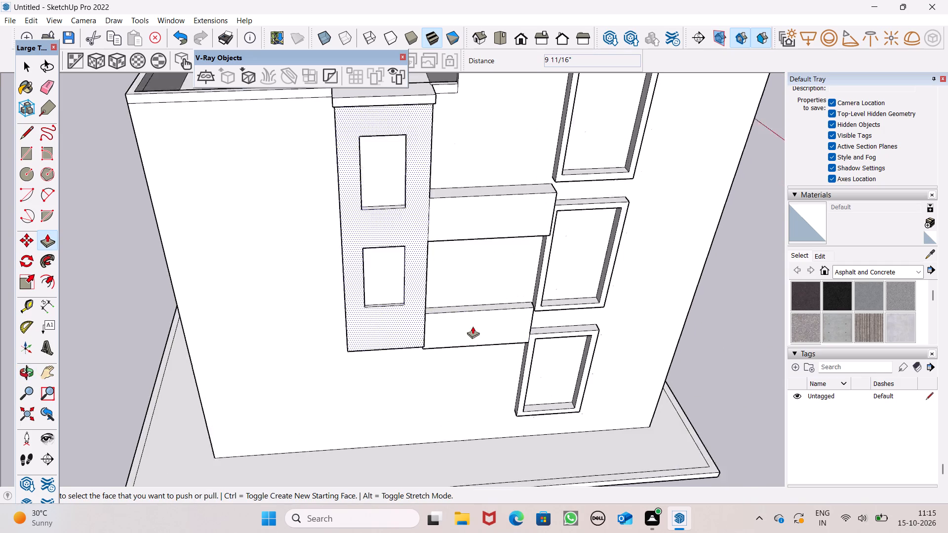
Push/Pull the front face of the lower band between column and bottom window outward about 8 1/2".
scroll(473, 326, up, 1)
middle_drag(472, 359, 551, 396)
scroll(464, 329, up, 6)
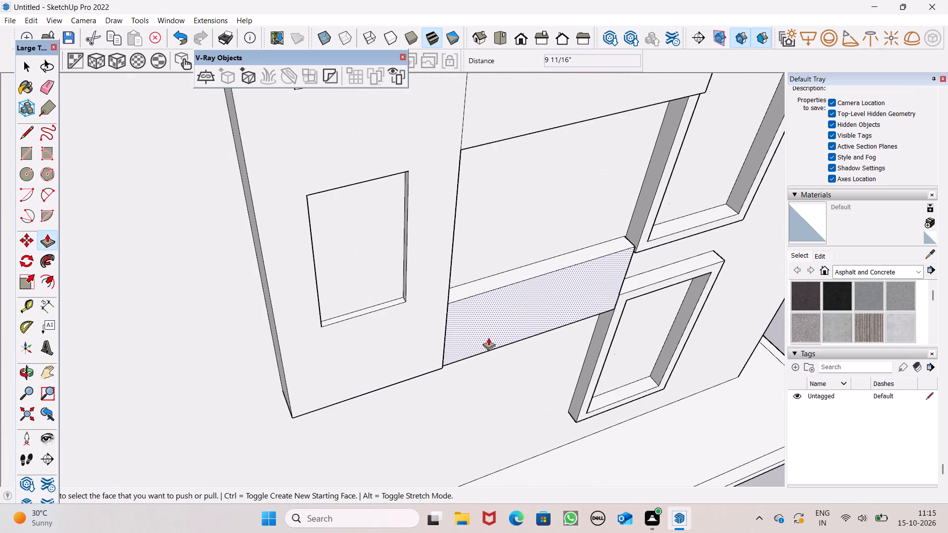
drag(488, 337, 500, 348)
drag(491, 334, 495, 338)
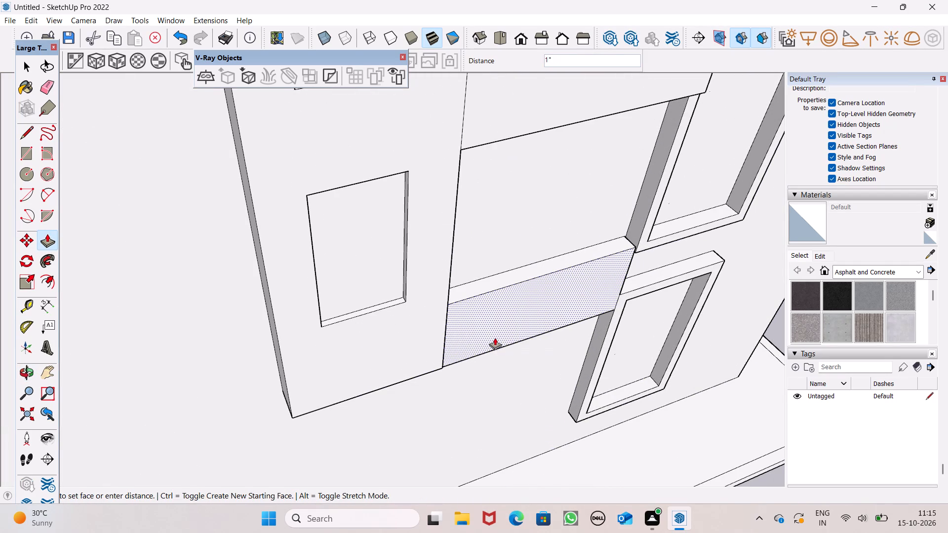
drag(495, 338, 515, 354)
drag(488, 334, 496, 344)
Push/Pull the upper band's front face outward about 6 15/16", with a further adjustment of about 1 9/16".
scroll(471, 305, down, 11)
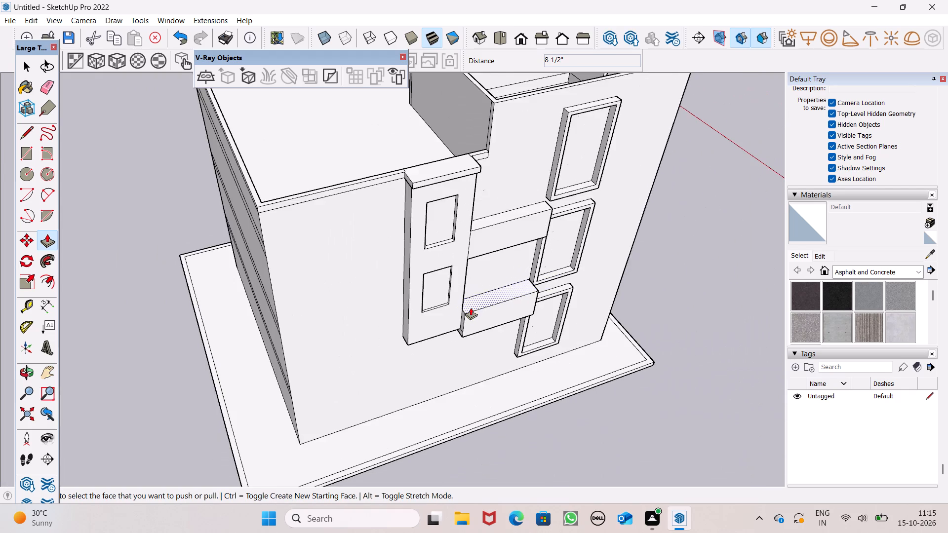
middle_drag(487, 287, 486, 334)
scroll(513, 269, up, 5)
drag(488, 258, 490, 266)
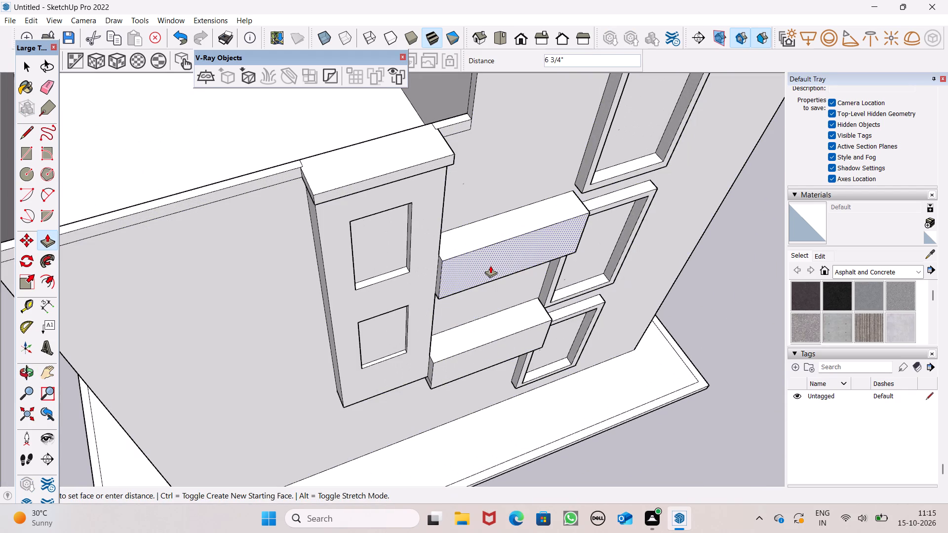
drag(490, 266, 491, 266)
scroll(490, 211, down, 4)
drag(501, 258, 501, 262)
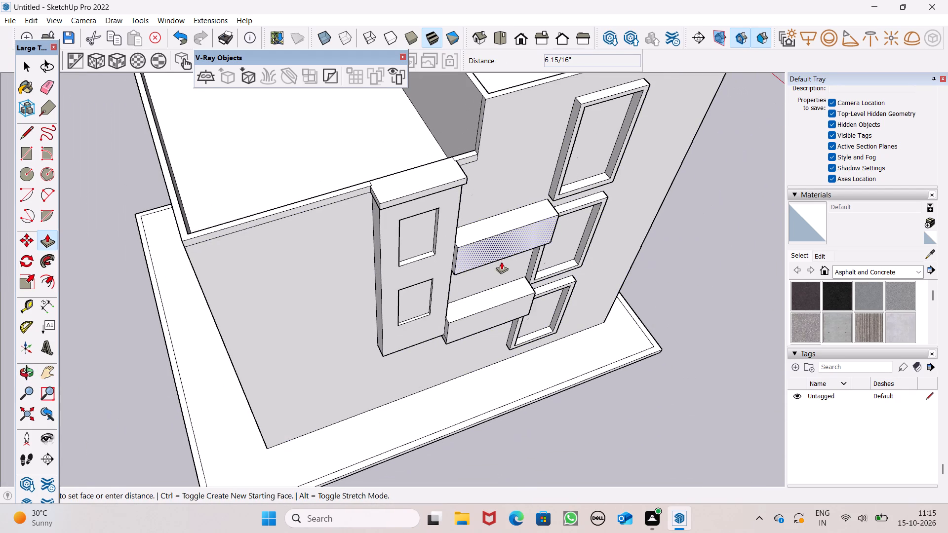
drag(501, 262, 490, 305)
Examine how far the two bands project relative to the column and window frames from several angles.
scroll(594, 291, down, 4)
middle_drag(627, 308, 430, 214)
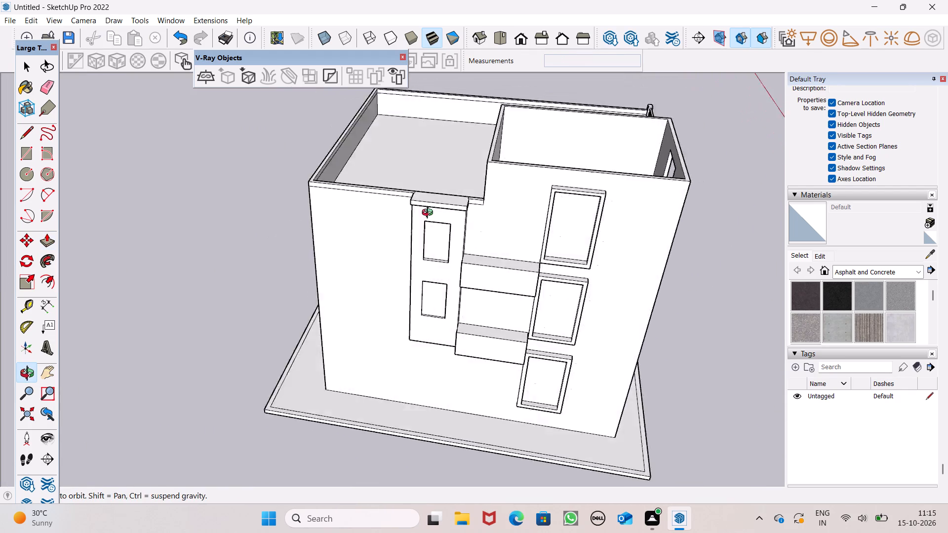
middle_drag(430, 214, 367, 205)
scroll(525, 280, up, 3)
scroll(531, 231, down, 3)
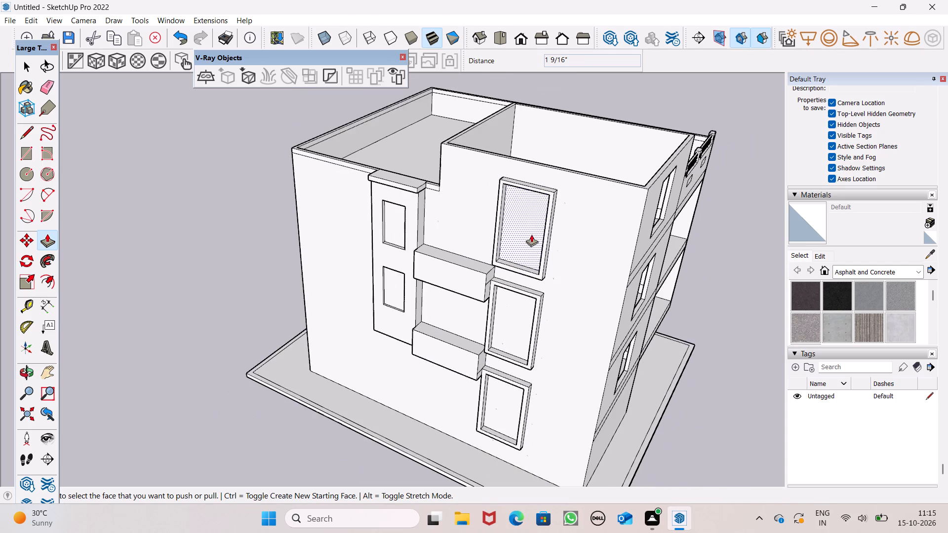
middle_drag(546, 289, 374, 226)
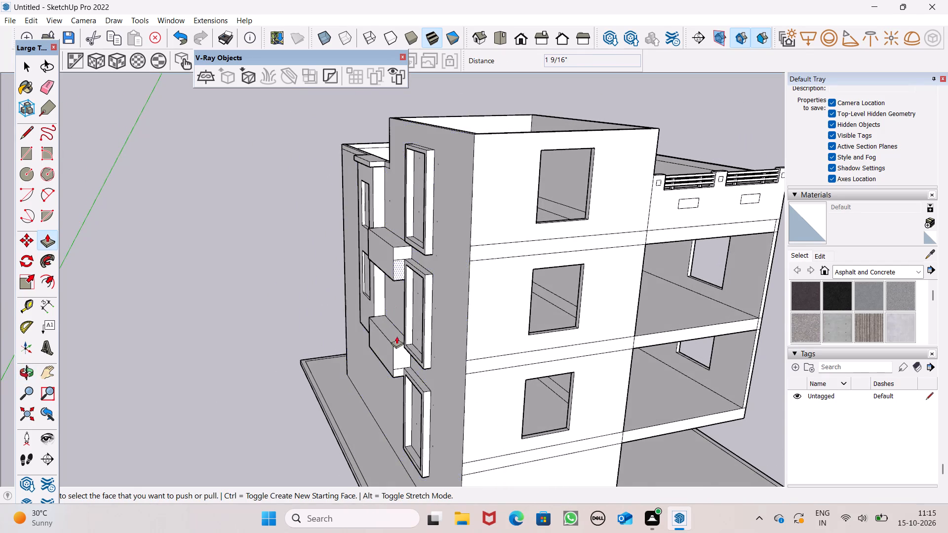
scroll(400, 375, up, 13)
scroll(389, 398, down, 1)
middle_drag(389, 398, 453, 375)
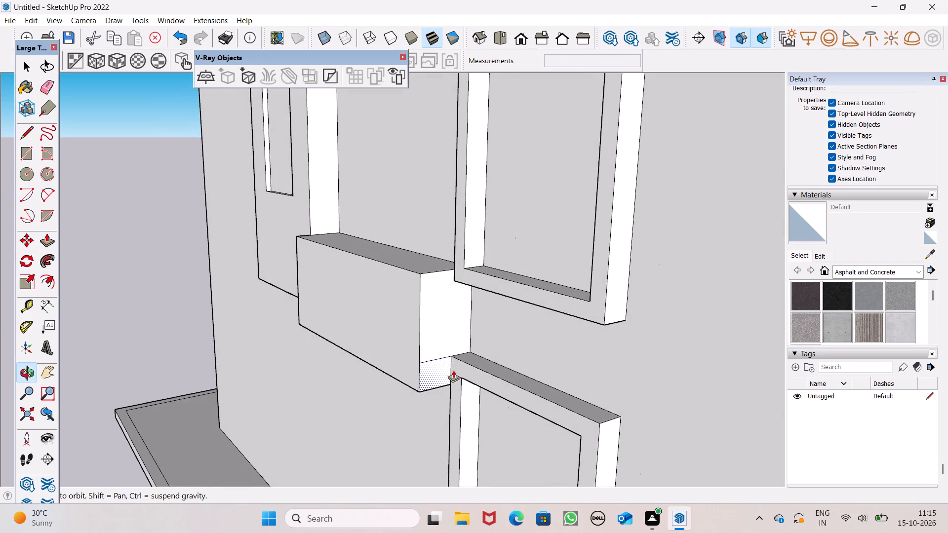
scroll(453, 350, down, 3)
middle_drag(459, 377, 508, 380)
scroll(480, 327, down, 5)
scroll(535, 335, down, 3)
middle_drag(533, 338, 533, 342)
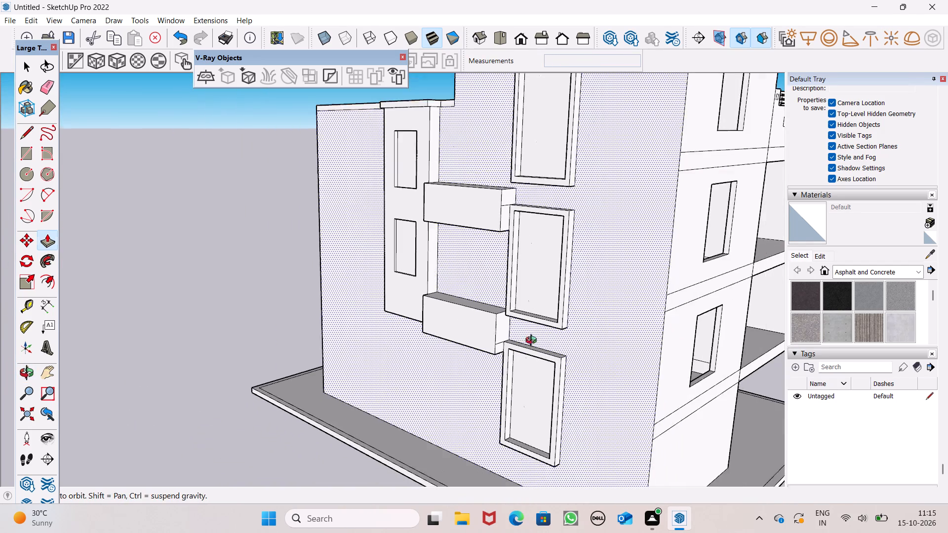
middle_drag(533, 342, 597, 375)
scroll(520, 268, down, 2)
middle_drag(535, 291, 592, 310)
scroll(534, 212, up, 2)
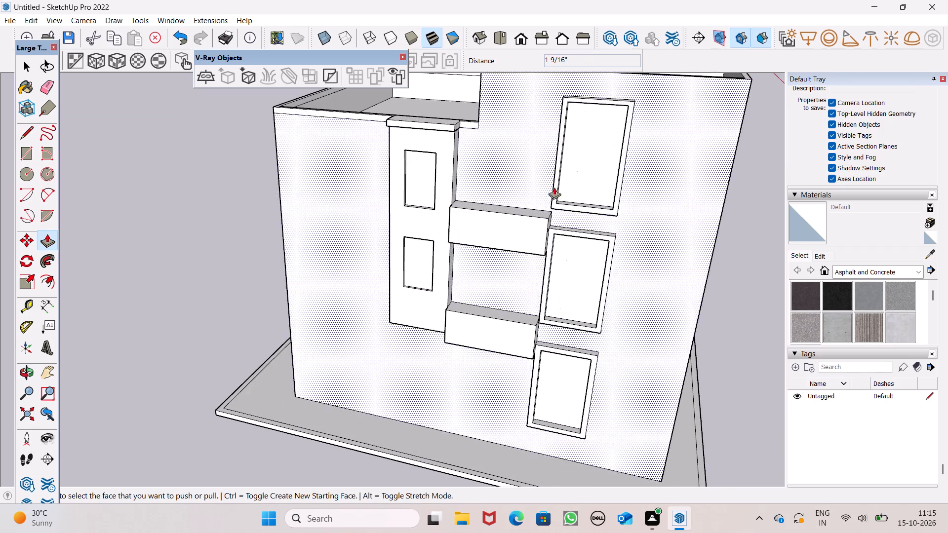
Push/Pull the upper band's front face back inward about 3 5/16".
middle_drag(552, 221, 340, 228)
scroll(546, 233, up, 1)
scroll(382, 245, up, 4)
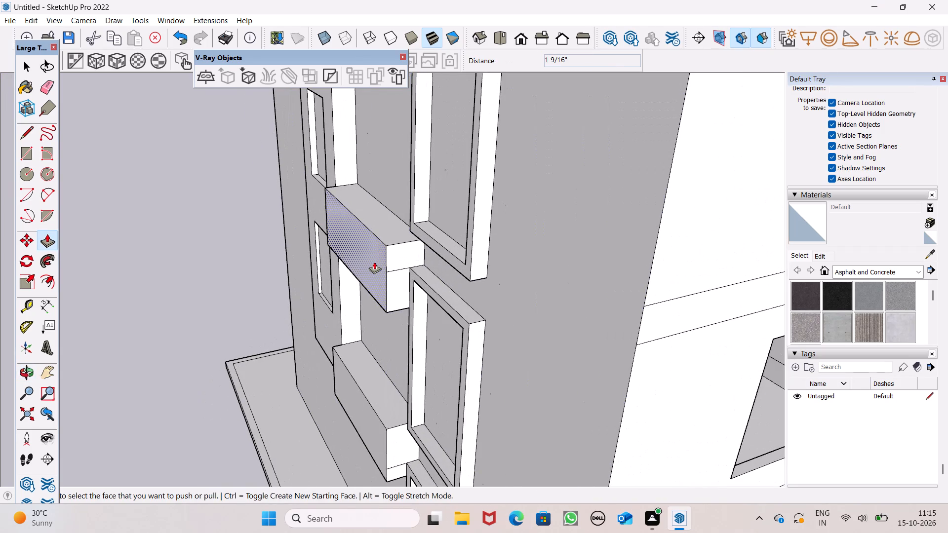
drag(374, 262, 379, 263)
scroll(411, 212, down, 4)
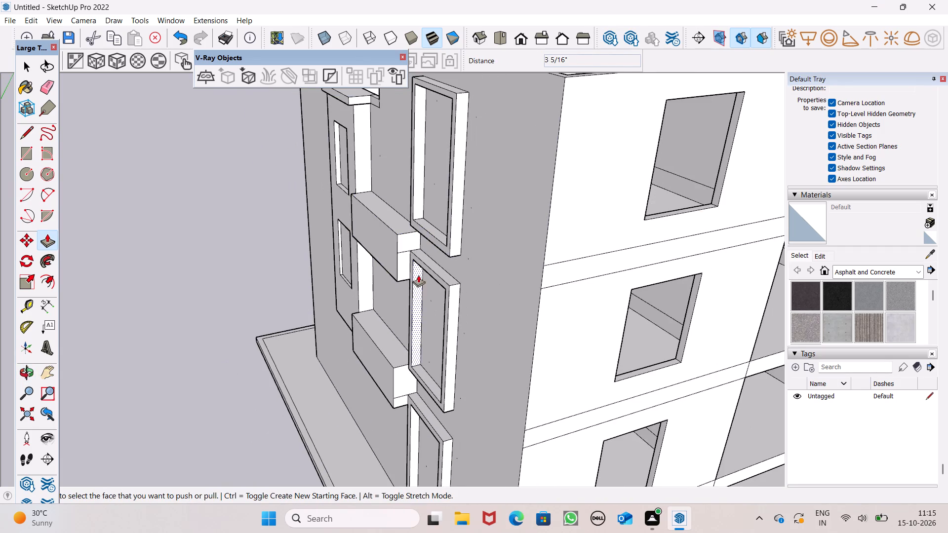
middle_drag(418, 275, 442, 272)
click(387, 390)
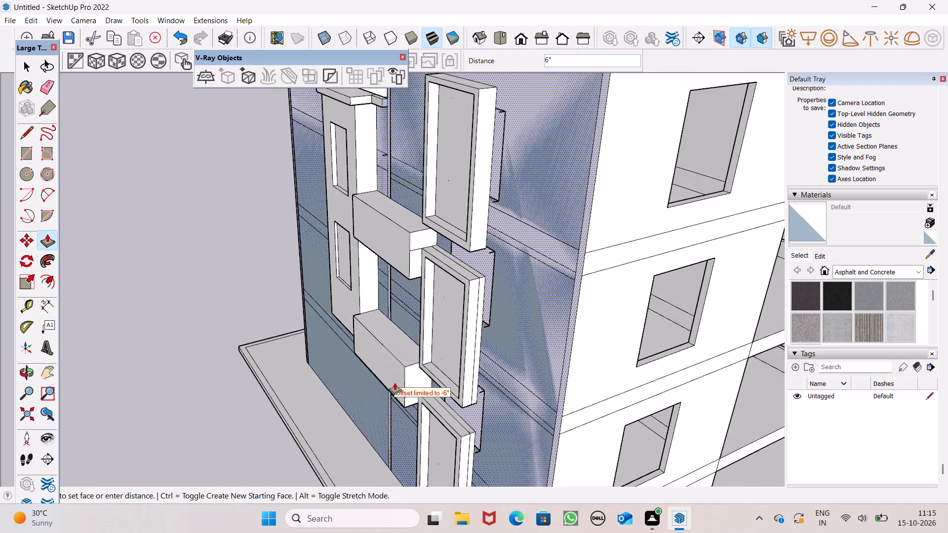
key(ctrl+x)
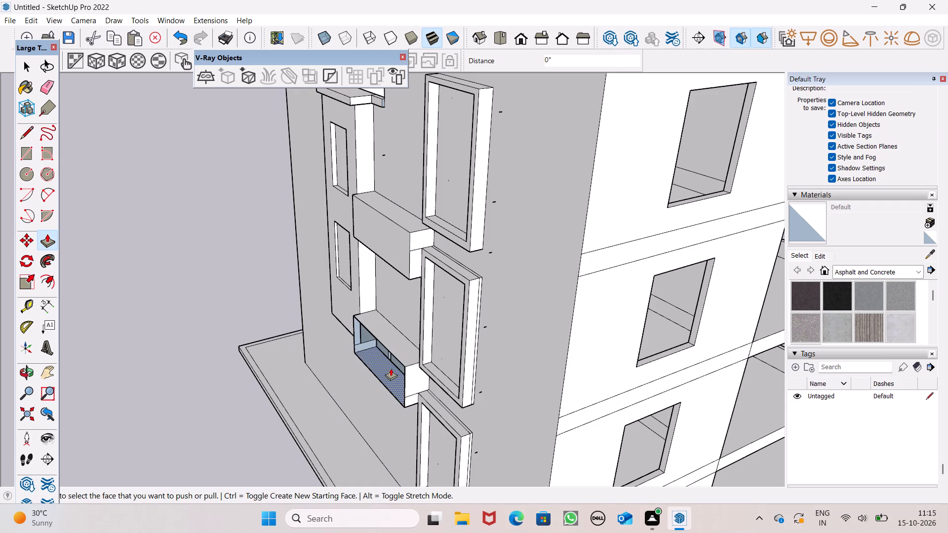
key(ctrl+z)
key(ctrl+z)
Push/Pull the lower band's front face inward about 3 5/16" to match the upper band.
drag(397, 369, 395, 346)
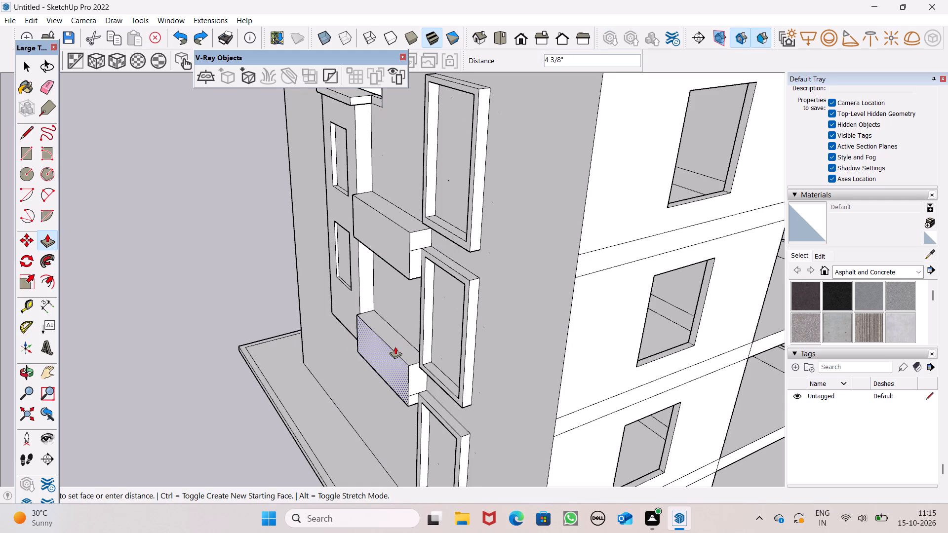
drag(395, 346, 396, 268)
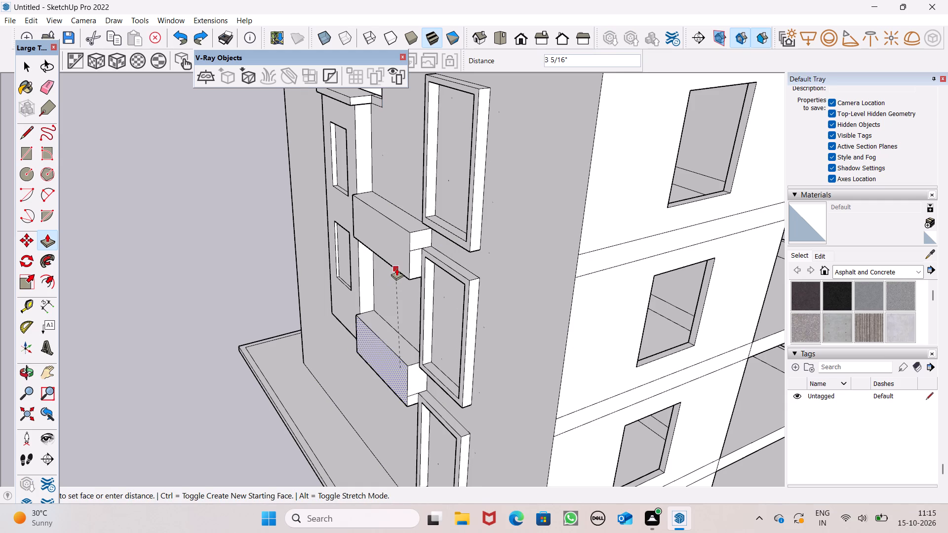
drag(396, 268, 396, 267)
Erase the leftover dividing edges on the window-side ends of both raised bands.
scroll(415, 186, down, 2)
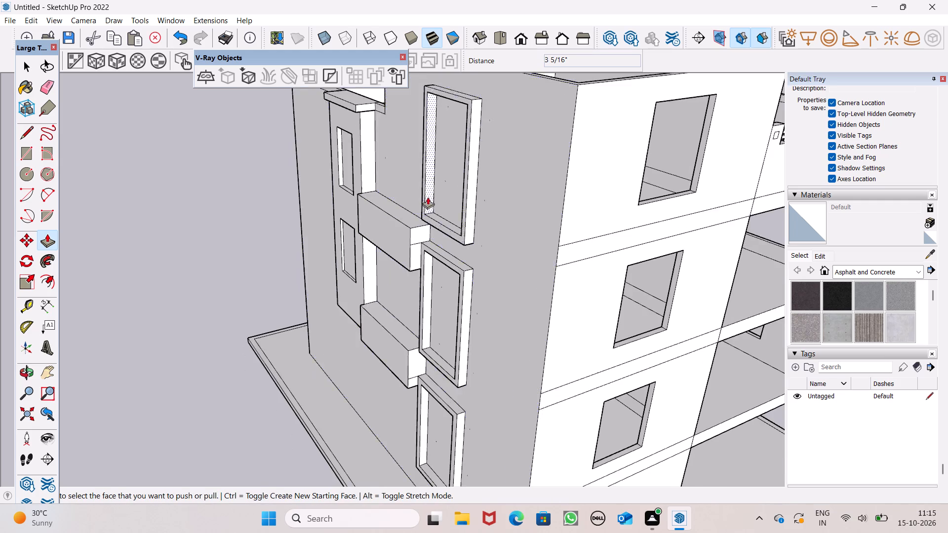
scroll(428, 197, down, 1)
click(47, 83)
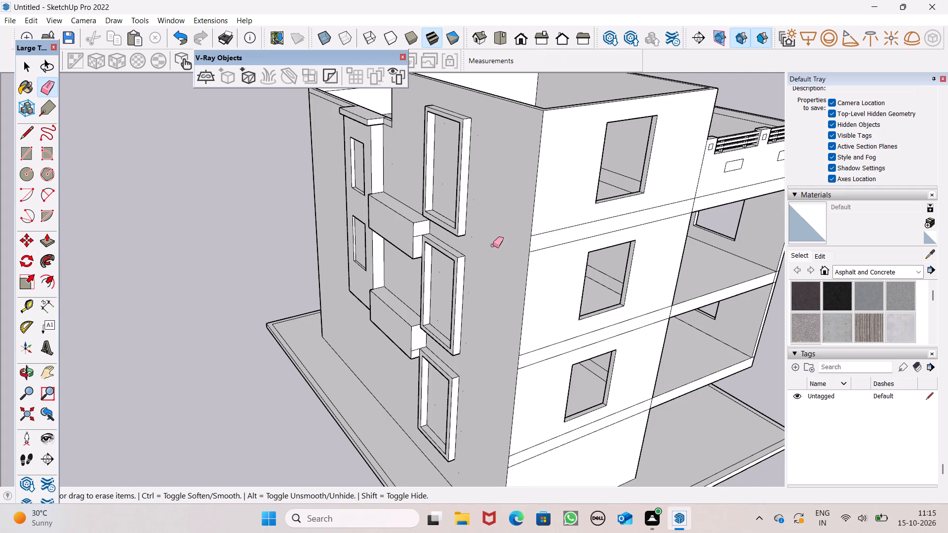
scroll(492, 246, up, 5)
scroll(397, 238, up, 6)
drag(390, 221, 393, 228)
scroll(438, 158, down, 6)
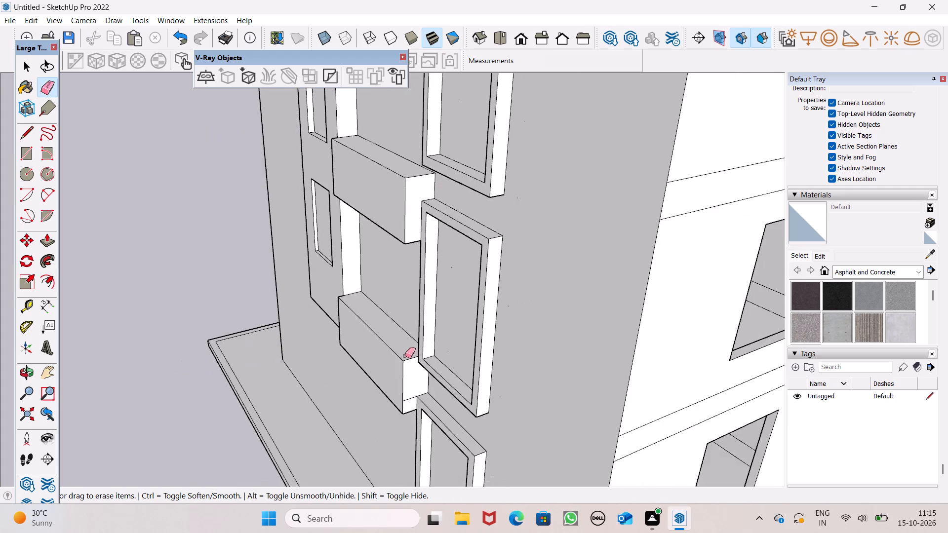
scroll(395, 400, up, 6)
drag(422, 396, 424, 389)
click(427, 390)
scroll(467, 270, down, 8)
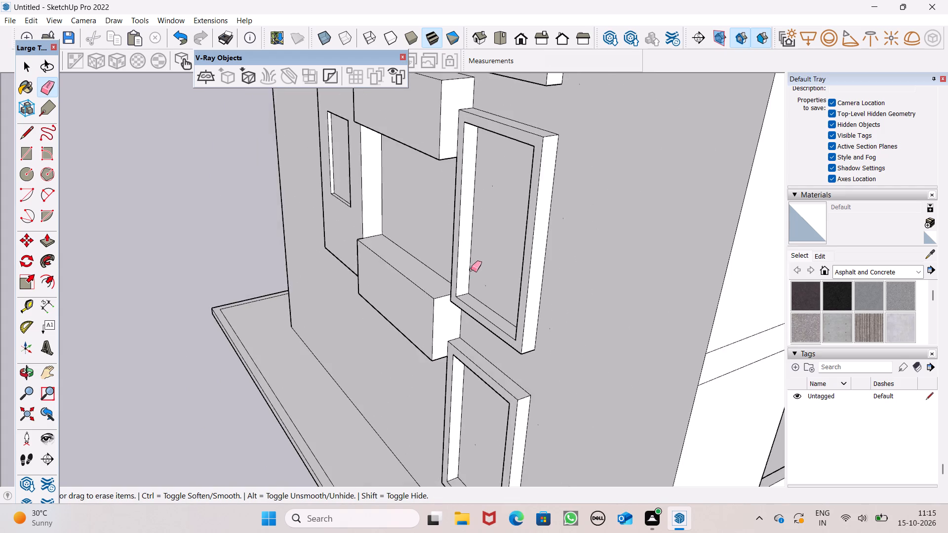
Examine the side wall's bands, column and window frames from several angles.
scroll(471, 269, down, 4)
middle_drag(451, 332, 545, 335)
scroll(538, 299, down, 5)
scroll(538, 306, up, 1)
middle_drag(532, 307, 640, 295)
scroll(646, 246, down, 2)
scroll(686, 245, up, 3)
scroll(603, 224, down, 4)
middle_drag(609, 250, 506, 262)
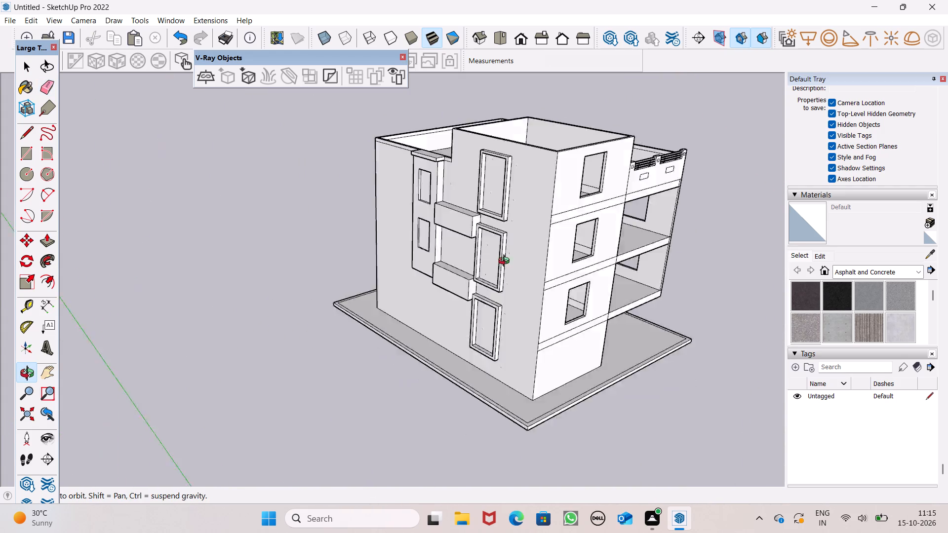
middle_drag(506, 262, 718, 219)
scroll(607, 207, up, 3)
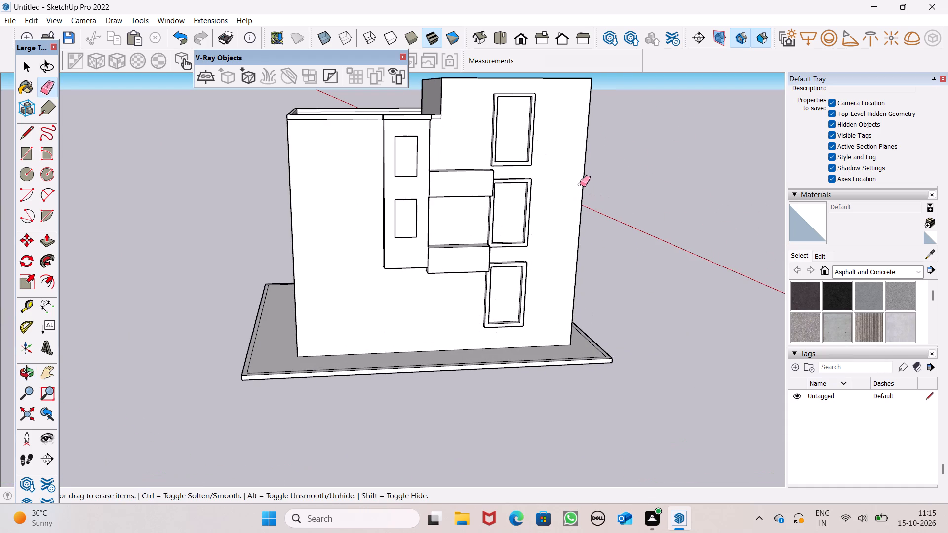
scroll(530, 155, up, 4)
scroll(543, 218, down, 3)
middle_drag(560, 229, 296, 250)
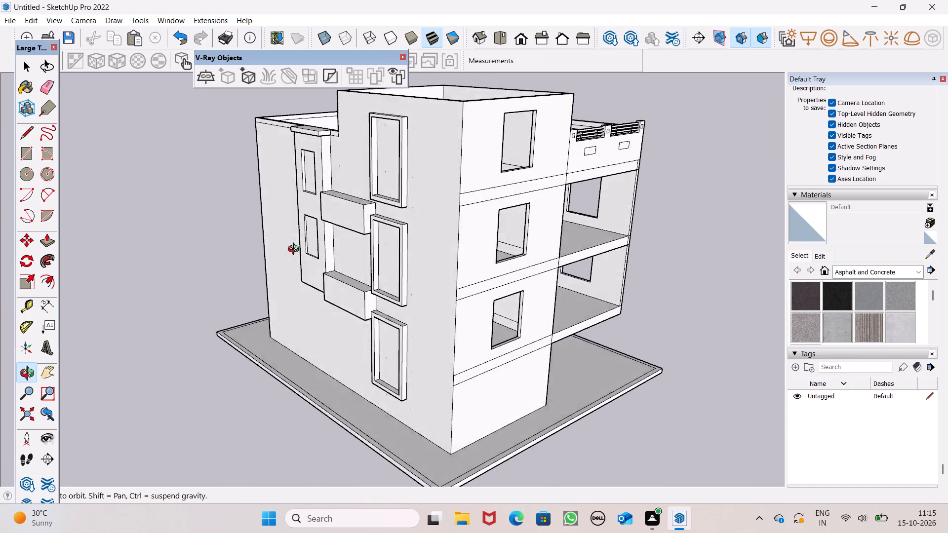
middle_drag(296, 250, 515, 299)
scroll(460, 213, up, 3)
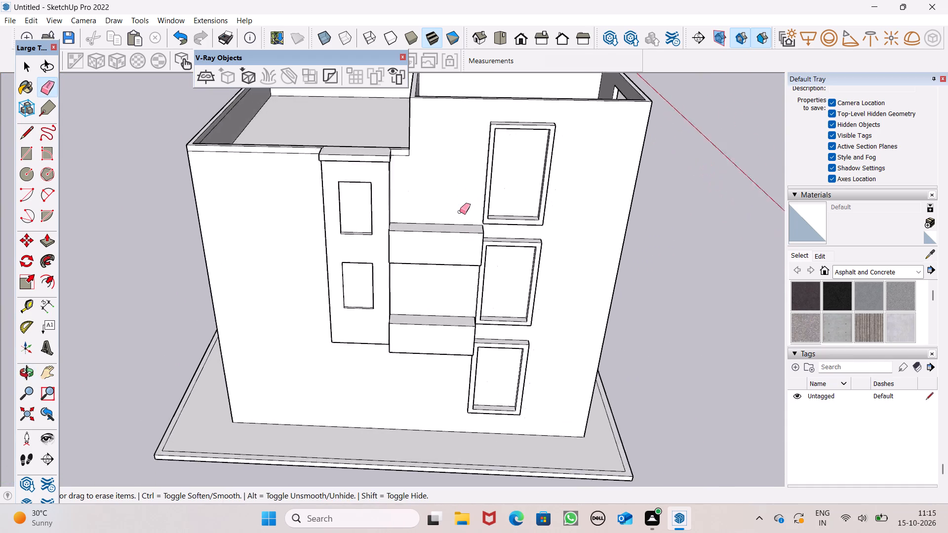
scroll(460, 212, up, 1)
middle_drag(533, 261, 464, 242)
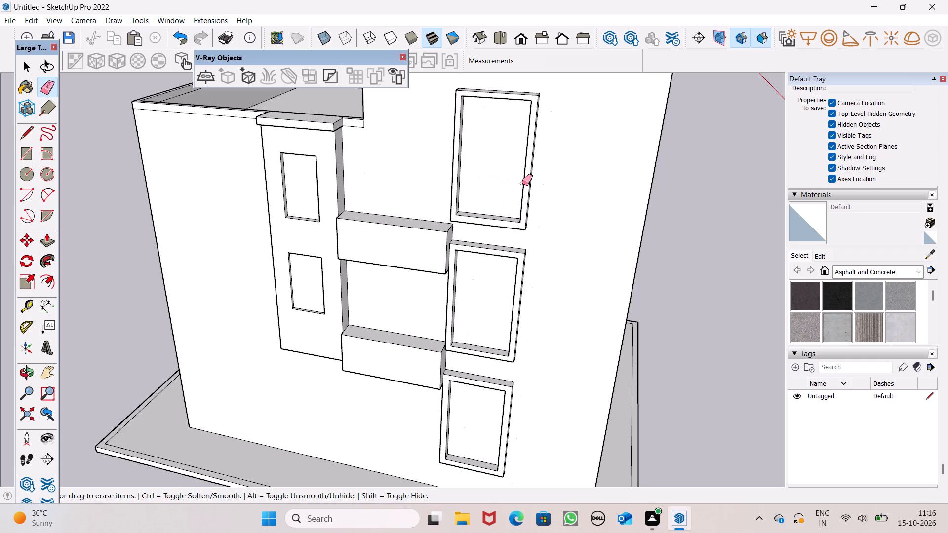
scroll(380, 239, down, 2)
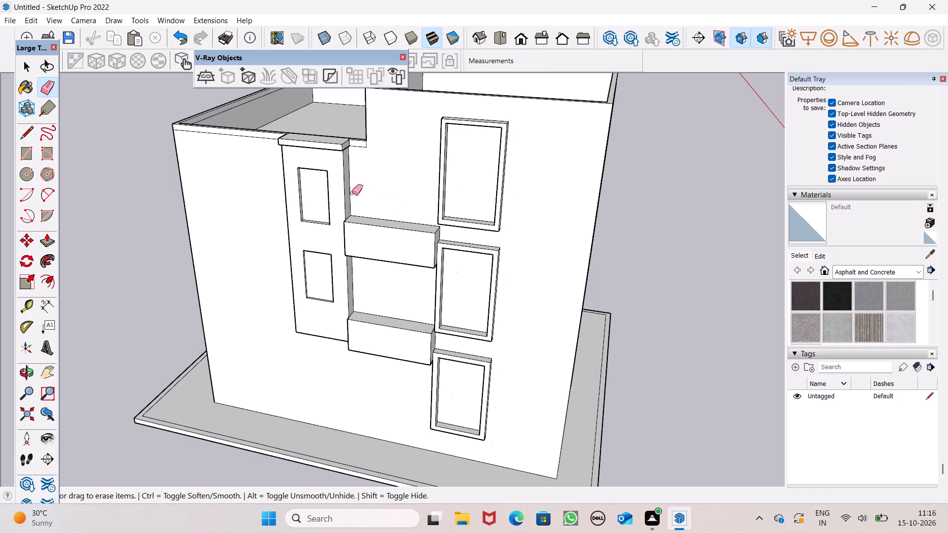
scroll(355, 204, down, 1)
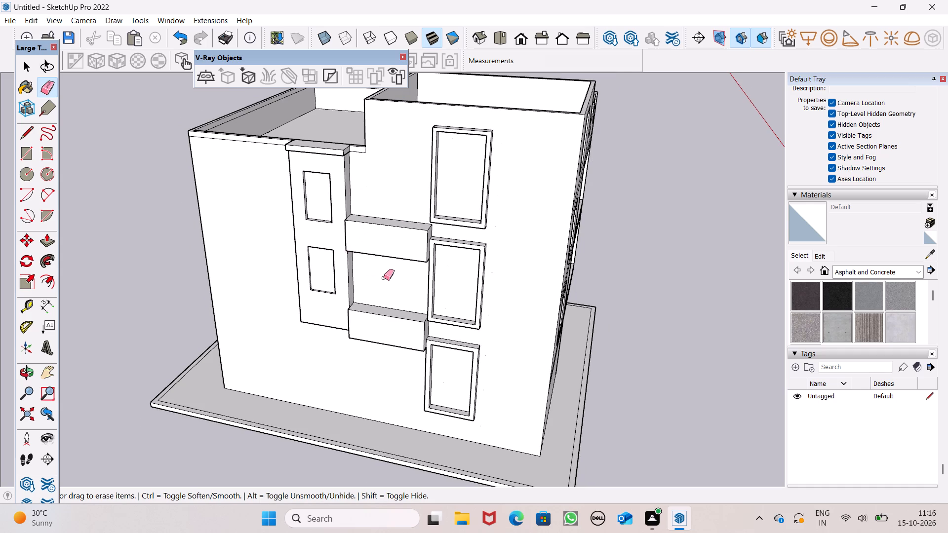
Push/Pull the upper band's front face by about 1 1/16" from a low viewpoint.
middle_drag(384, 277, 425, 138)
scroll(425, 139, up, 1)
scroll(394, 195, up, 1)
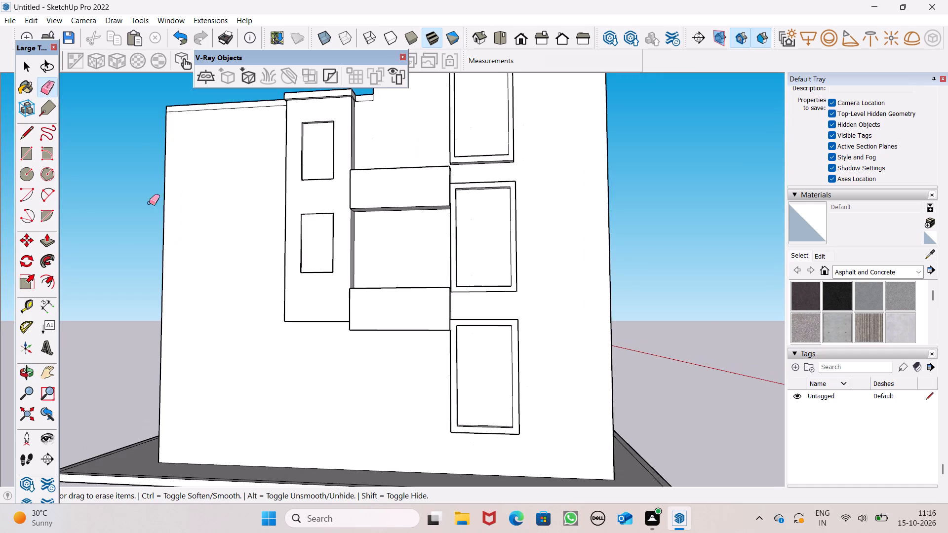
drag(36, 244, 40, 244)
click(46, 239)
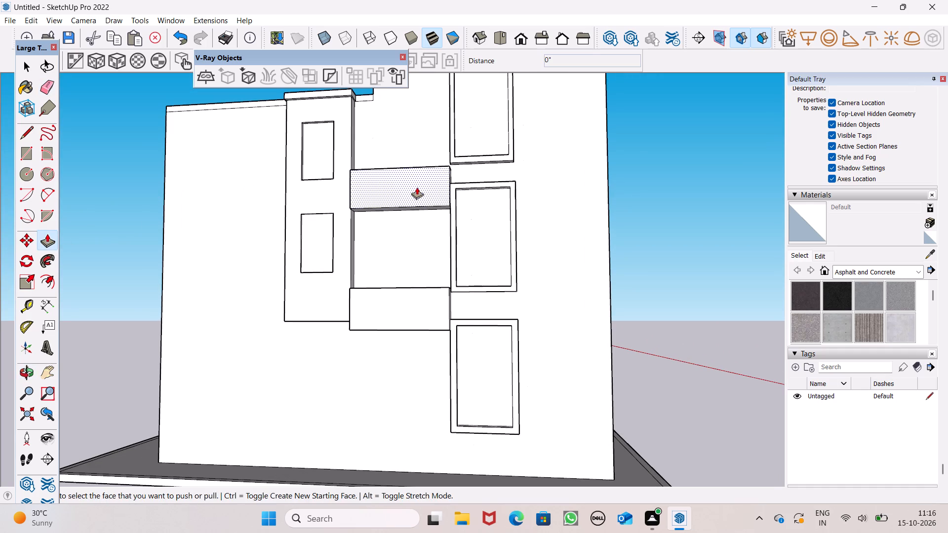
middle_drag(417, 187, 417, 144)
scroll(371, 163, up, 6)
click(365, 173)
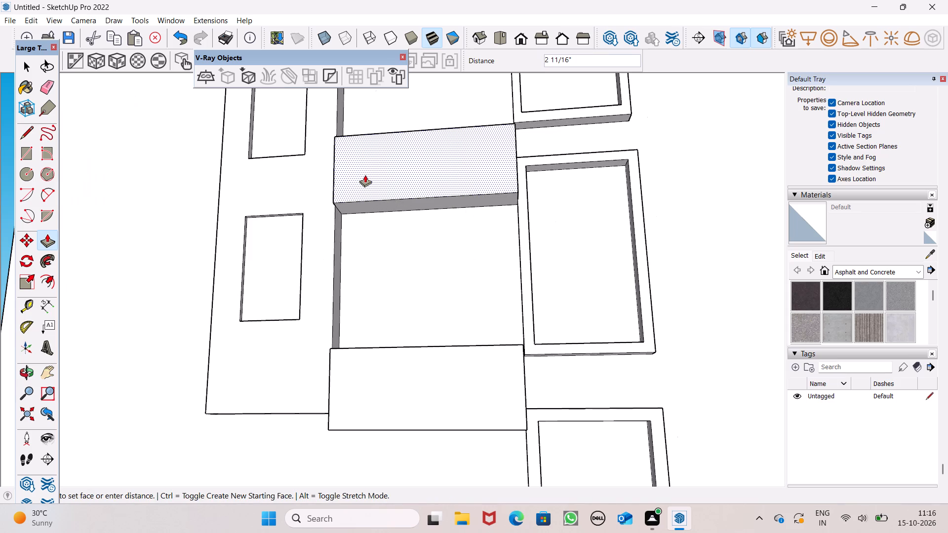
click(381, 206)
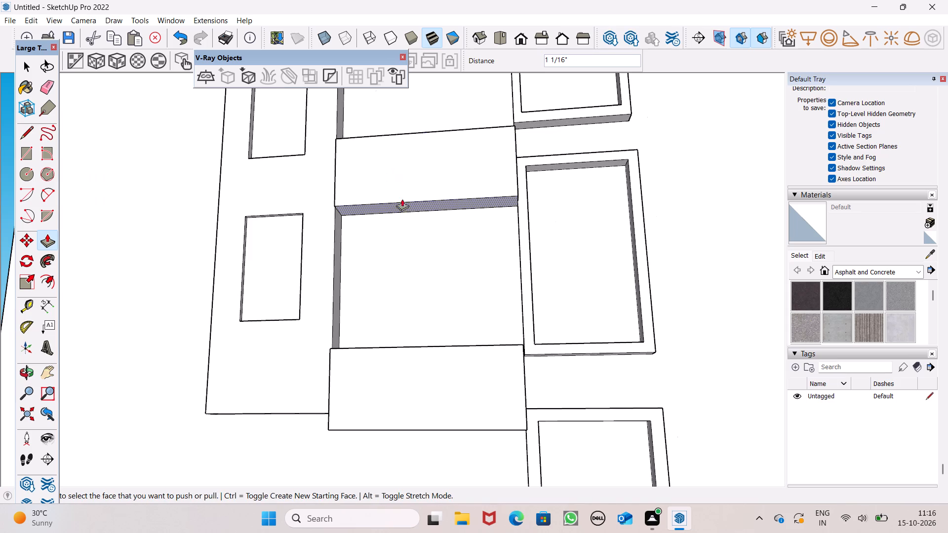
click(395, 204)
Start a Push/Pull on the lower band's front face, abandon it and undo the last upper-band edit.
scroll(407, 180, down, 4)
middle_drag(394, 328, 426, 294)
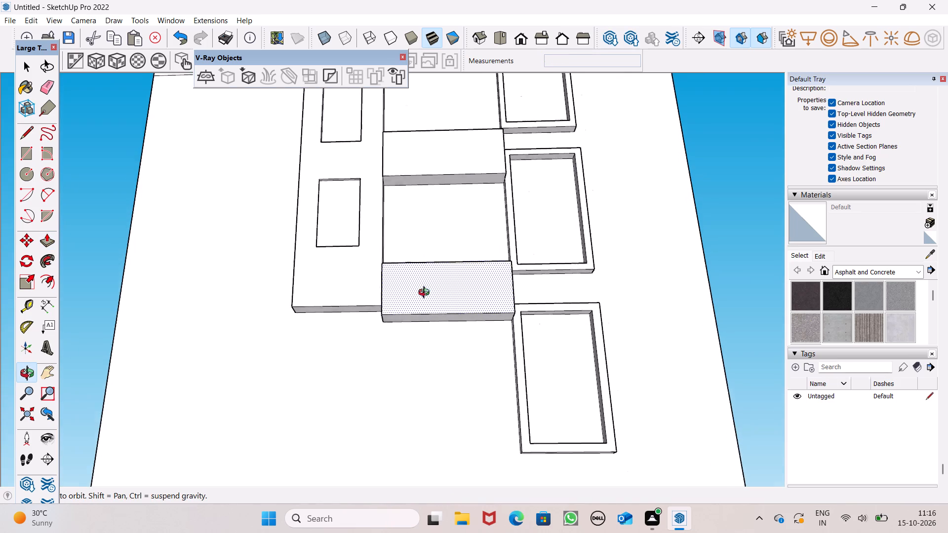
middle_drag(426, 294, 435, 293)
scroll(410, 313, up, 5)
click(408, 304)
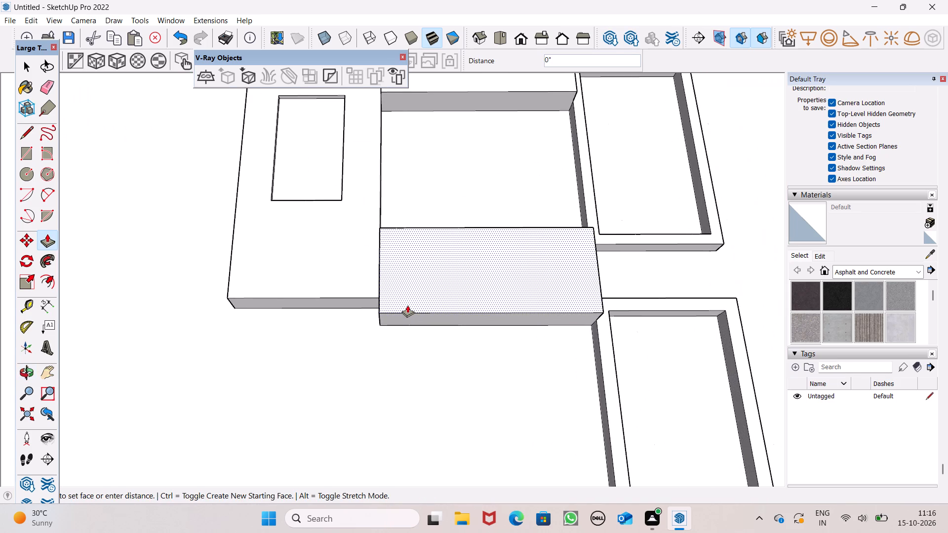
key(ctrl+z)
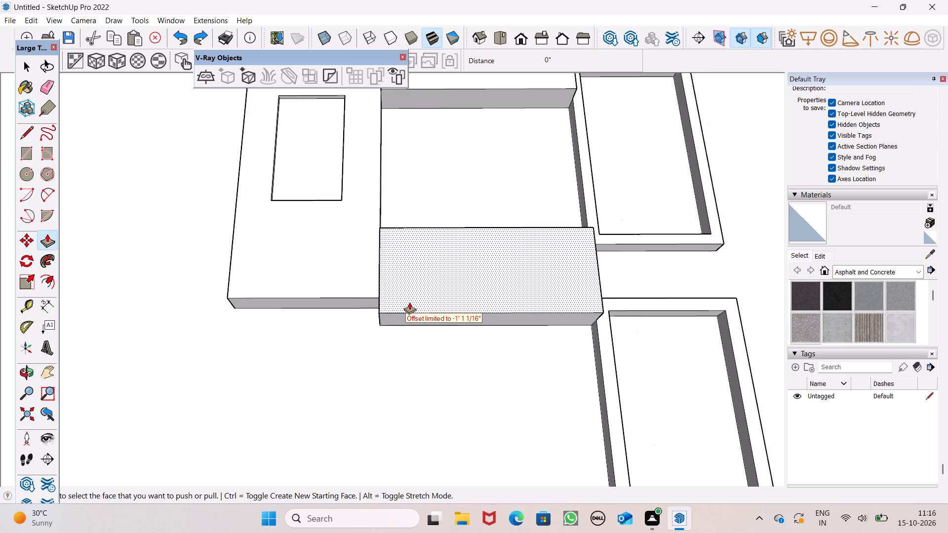
Push/Pull the underside of the side wall's lower band downward by about 4 5/8".
scroll(428, 250, down, 1)
middle_drag(451, 297, 489, 362)
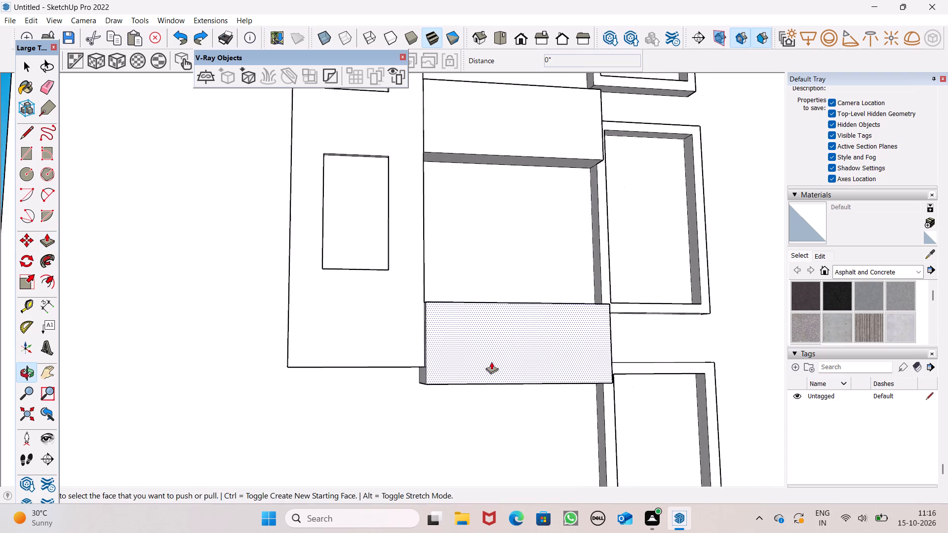
scroll(589, 370, up, 1)
middle_drag(589, 370, 385, 388)
scroll(319, 427, up, 3)
middle_drag(378, 391, 380, 388)
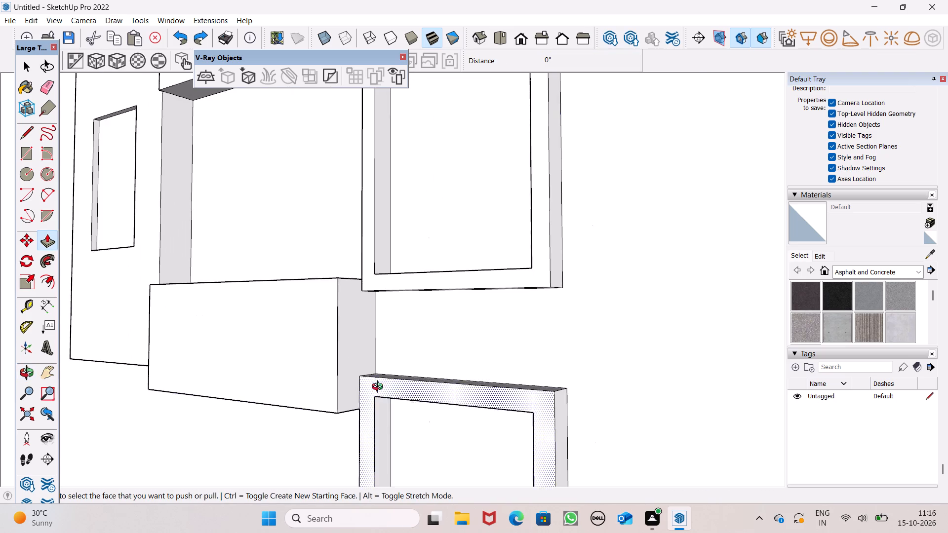
middle_drag(380, 388, 423, 283)
drag(365, 353, 364, 365)
scroll(375, 302, up, 1)
Push/Pull the underside of the side wall's upper band downward by about 2 3/8" and clear the selection.
scroll(375, 302, down, 10)
middle_drag(386, 304, 440, 448)
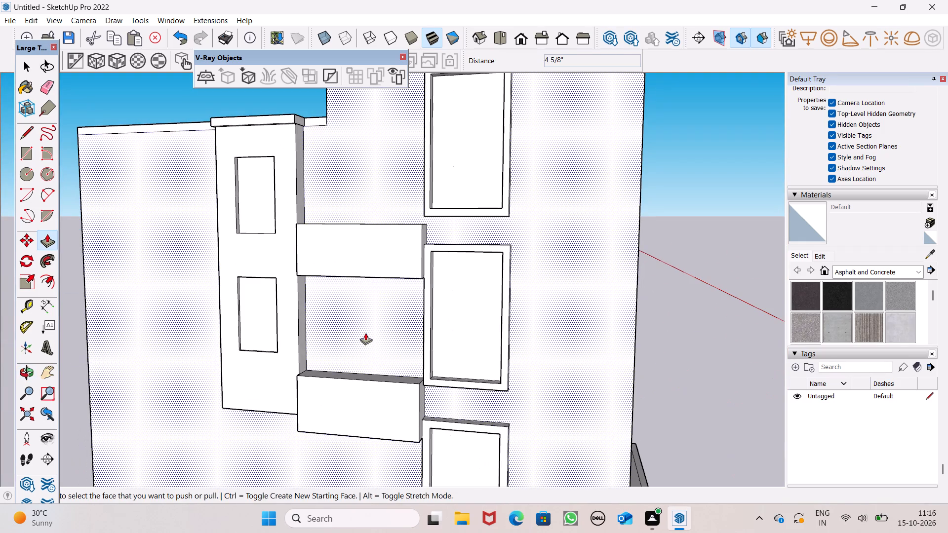
scroll(376, 267, up, 2)
scroll(425, 238, up, 1)
middle_drag(424, 240, 381, 155)
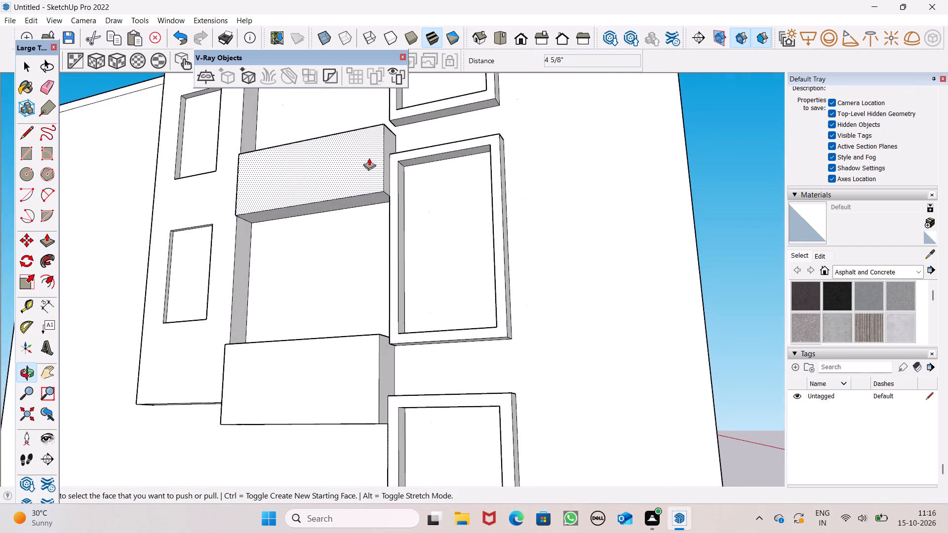
scroll(365, 169, up, 5)
drag(359, 222, 359, 228)
scroll(368, 177, down, 2)
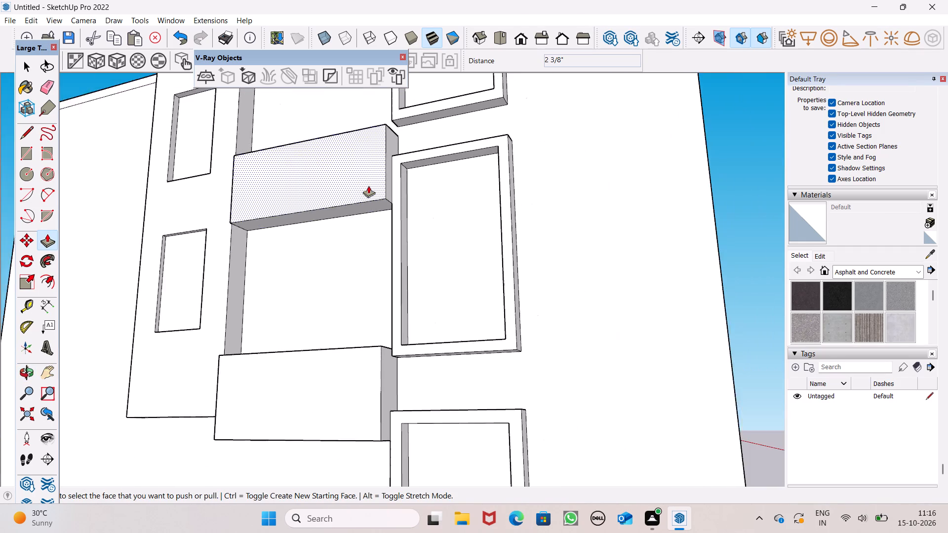
scroll(368, 186, down, 7)
middle_drag(388, 222, 436, 300)
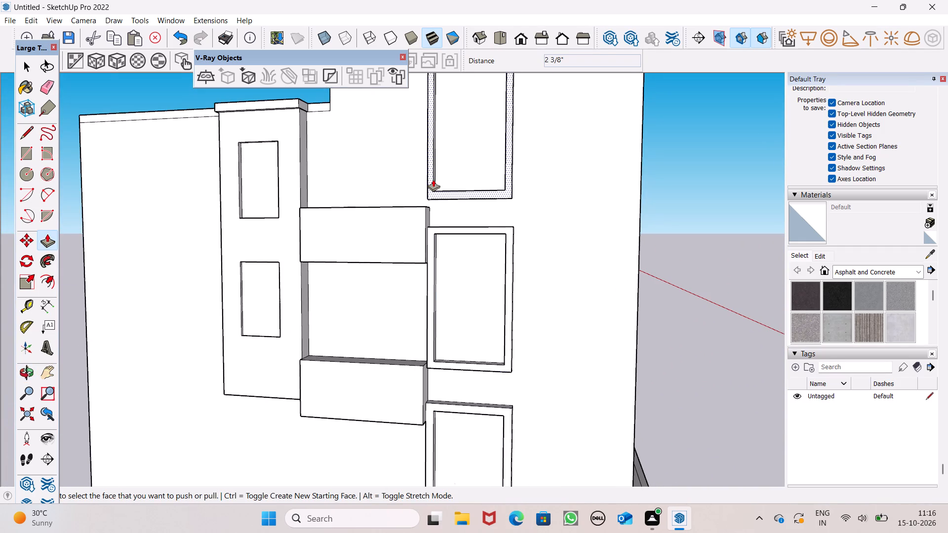
scroll(433, 179, down, 1)
middle_drag(441, 195, 469, 228)
key(space)
key(space)
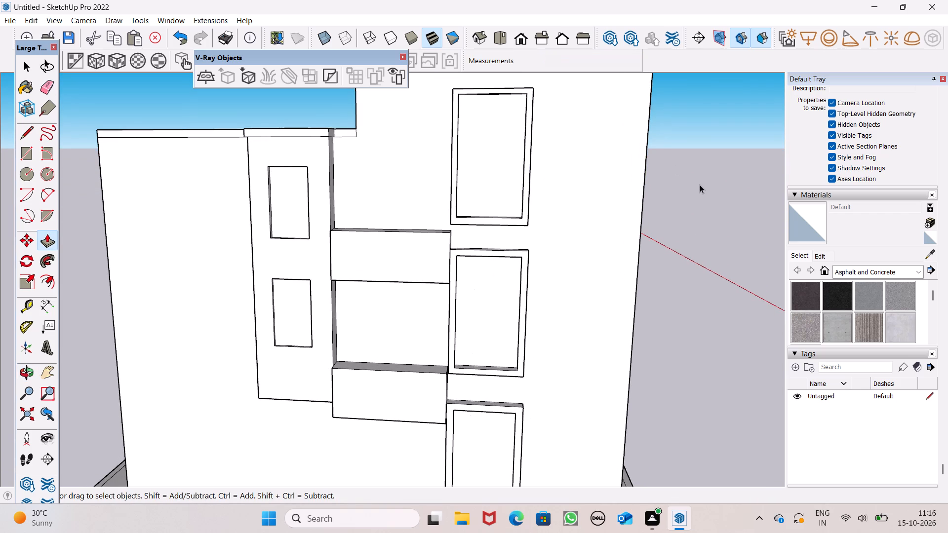
click(700, 185)
Draw two lines across the upper band's top face, marking off a narrow strip near its middle.
scroll(407, 269, up, 2)
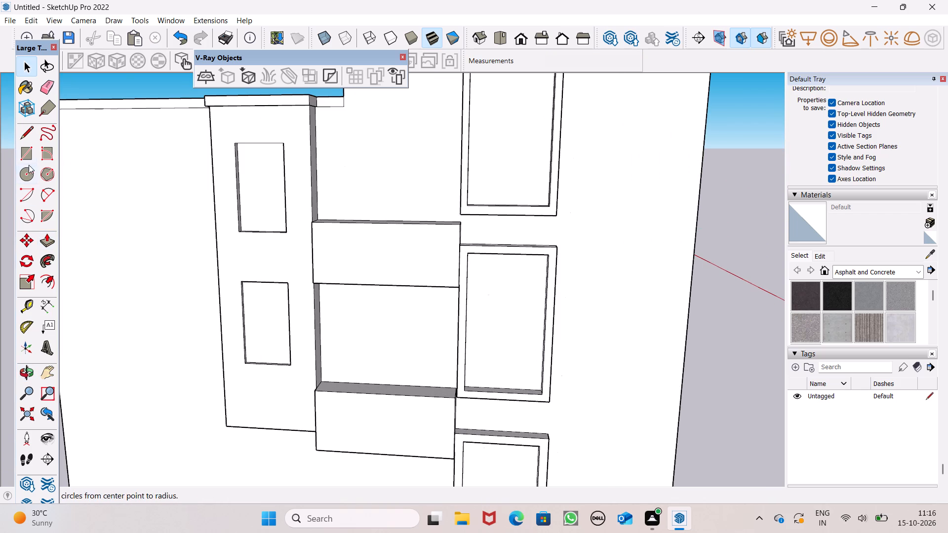
click(27, 161)
scroll(308, 239, up, 1)
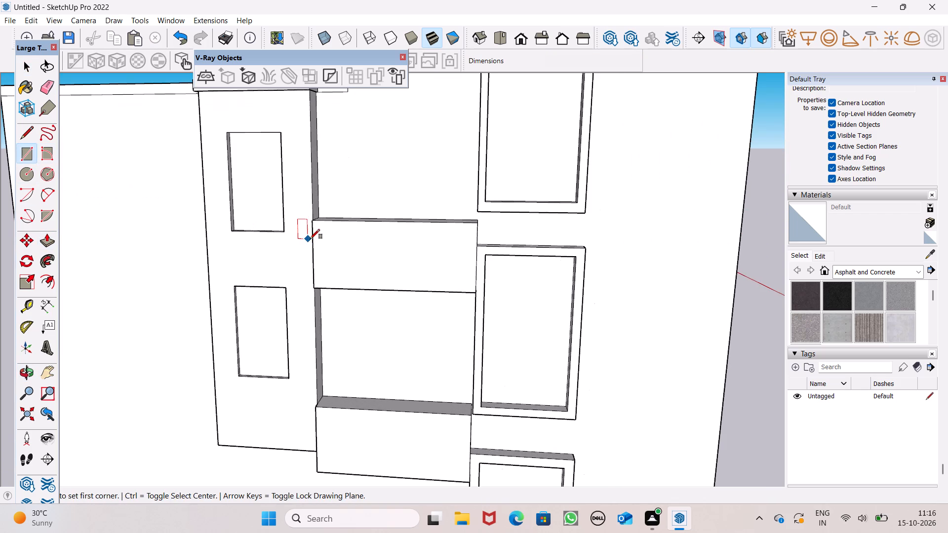
middle_drag(434, 265, 437, 338)
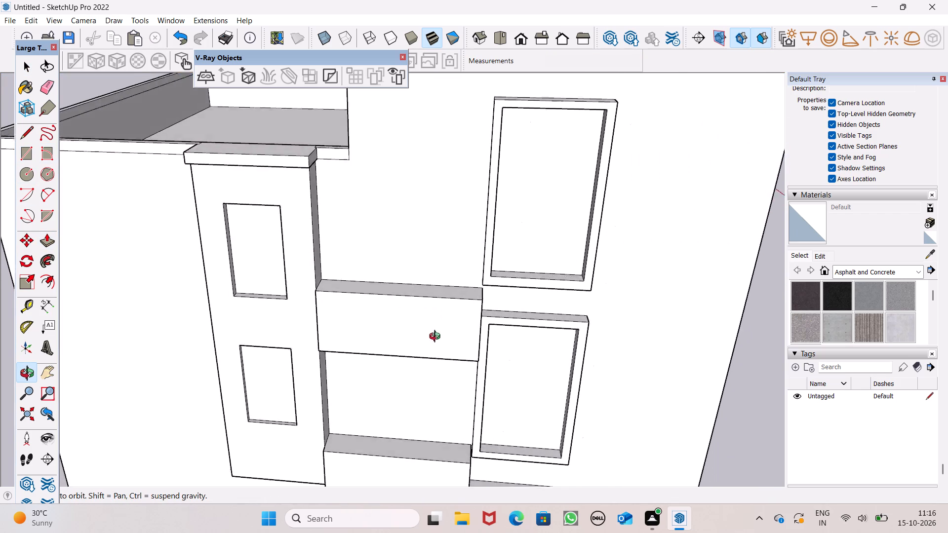
middle_drag(437, 338, 430, 350)
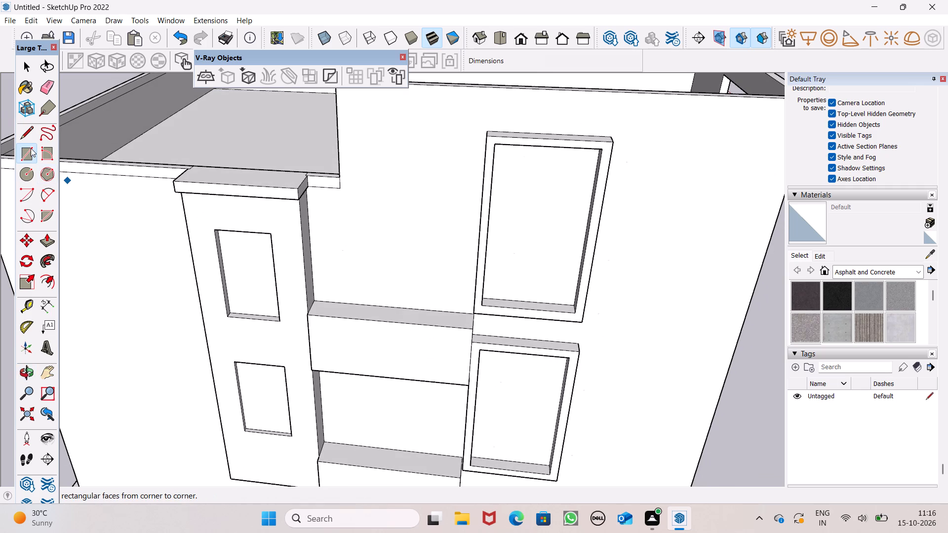
click(28, 152)
click(33, 134)
scroll(363, 276, up, 1)
middle_drag(363, 279, 366, 297)
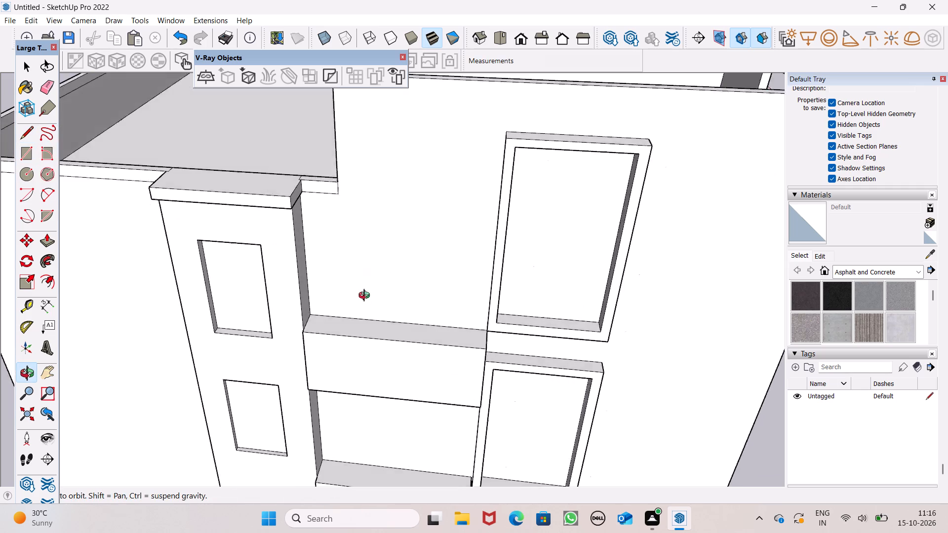
middle_drag(366, 297, 390, 320)
scroll(458, 363, up, 3)
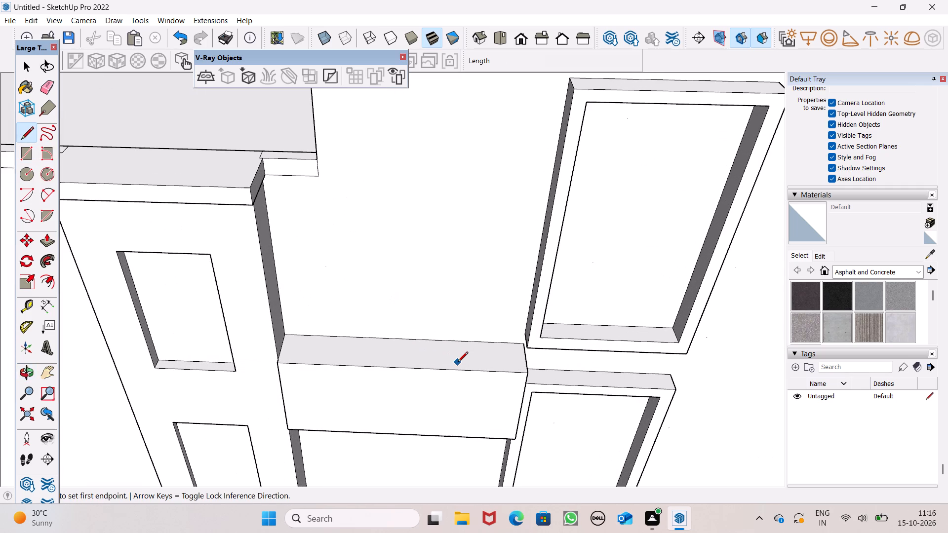
scroll(458, 363, up, 2)
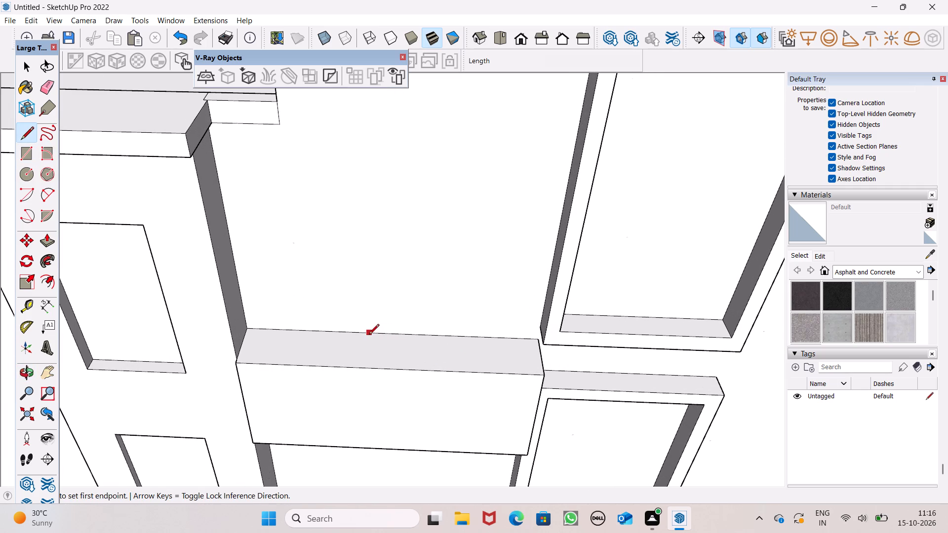
drag(369, 335, 370, 340)
click(371, 365)
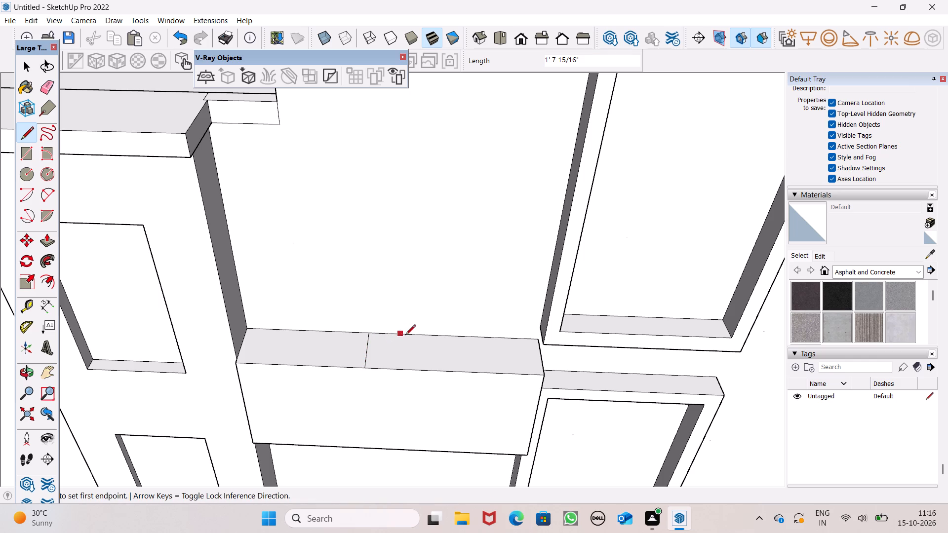
click(400, 337)
click(403, 367)
key(space)
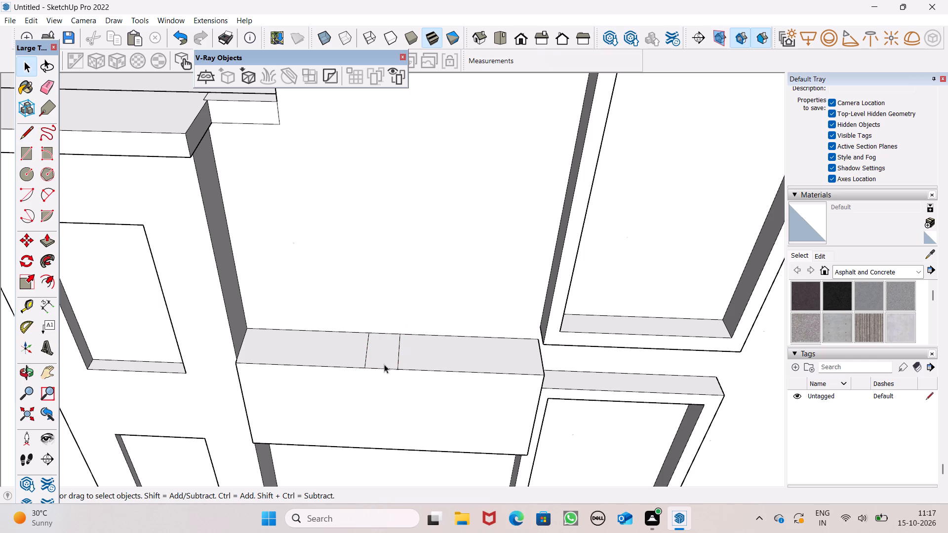
Push/Pull the narrow strip on the upper band's top face upward by about 1' 5 5/16".
click(51, 242)
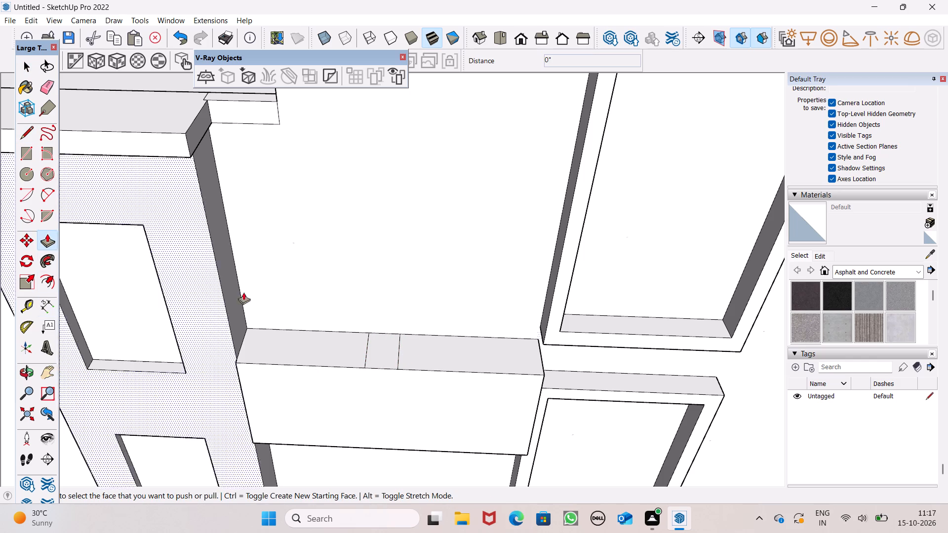
drag(387, 347, 383, 329)
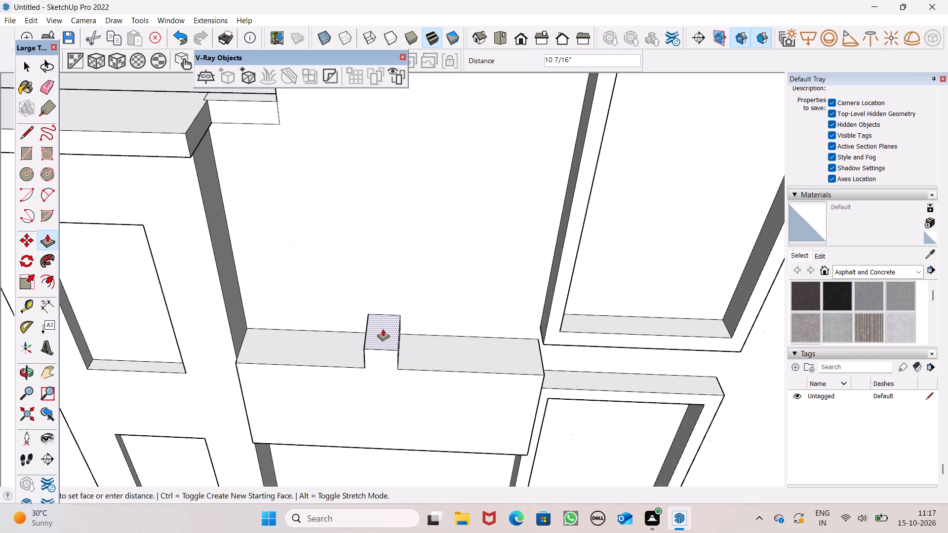
drag(383, 329, 381, 322)
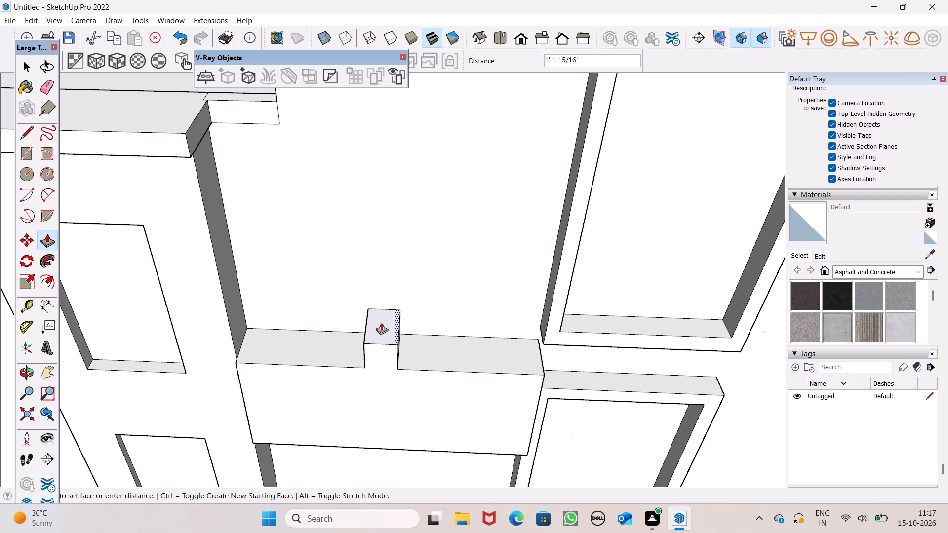
drag(381, 322, 381, 316)
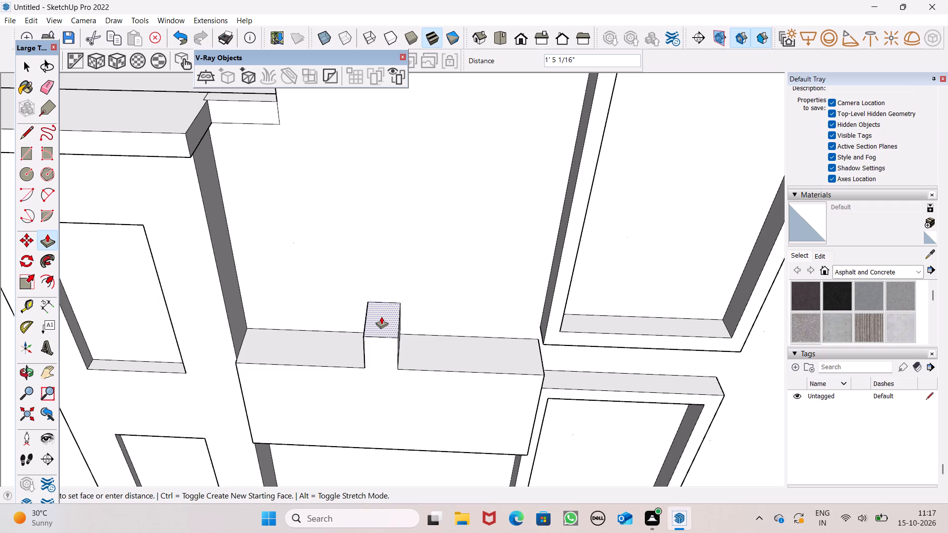
drag(381, 316, 382, 316)
Draw a line about 1' 8" long across the upper band's top face near its window-side end.
scroll(326, 322, down, 2)
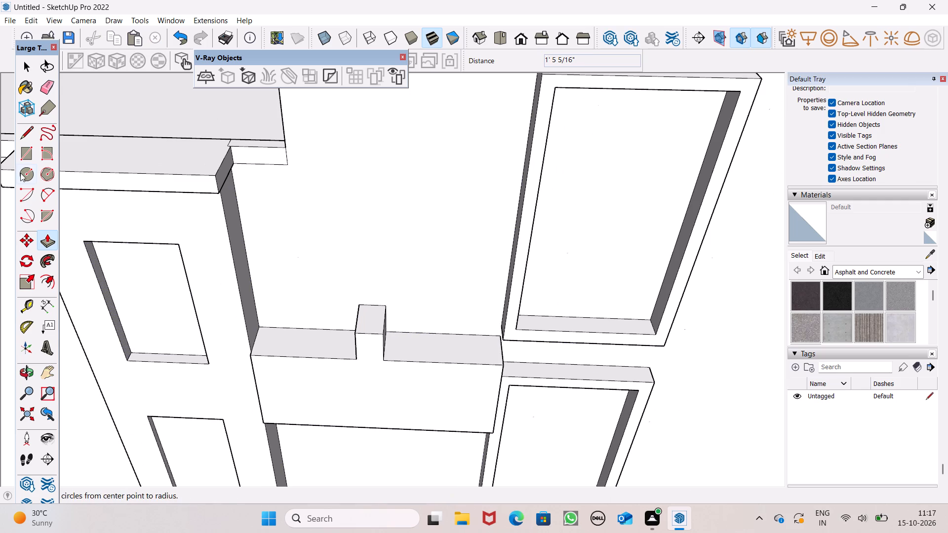
drag(28, 132, 42, 132)
scroll(496, 353, up, 4)
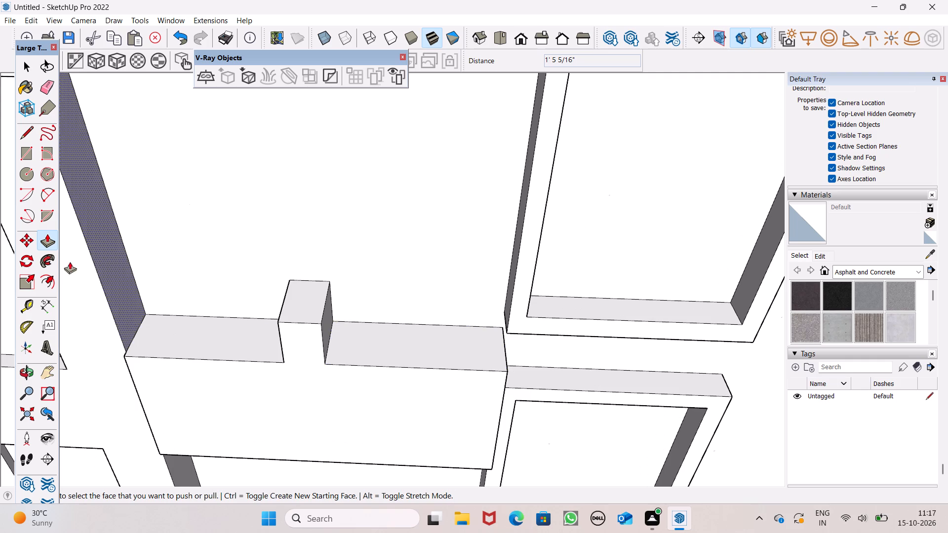
click(24, 139)
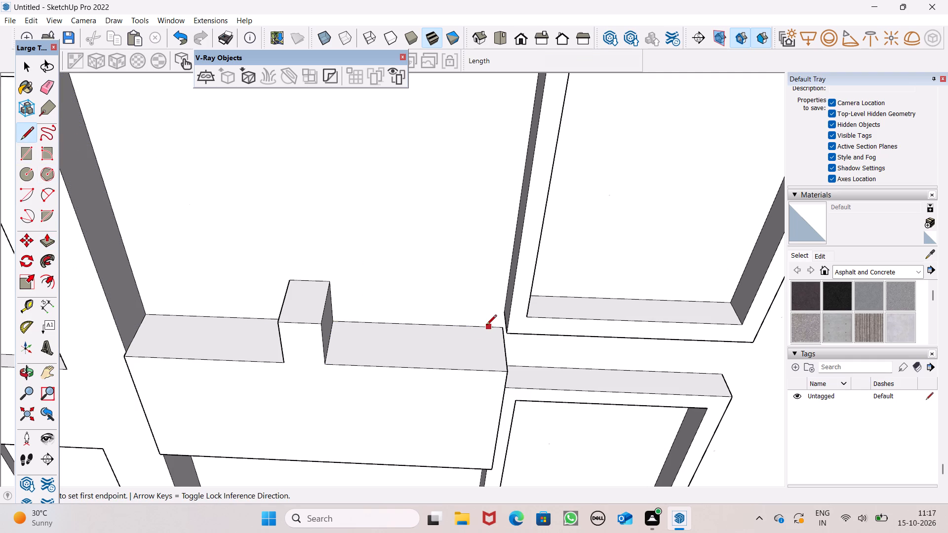
click(483, 326)
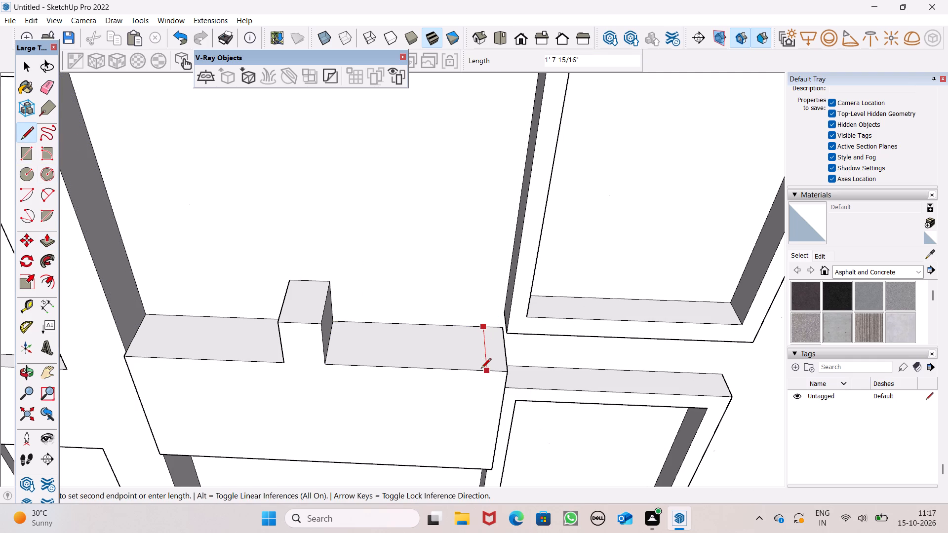
click(481, 368)
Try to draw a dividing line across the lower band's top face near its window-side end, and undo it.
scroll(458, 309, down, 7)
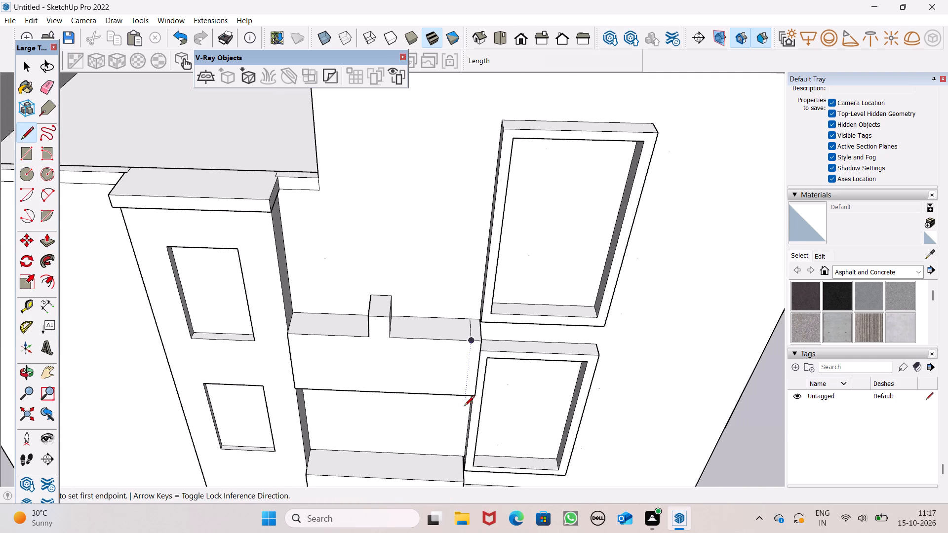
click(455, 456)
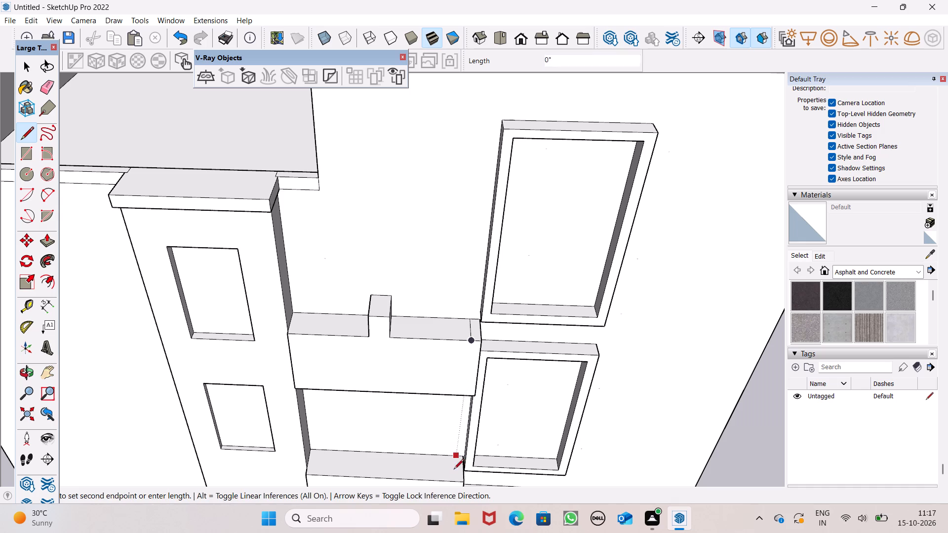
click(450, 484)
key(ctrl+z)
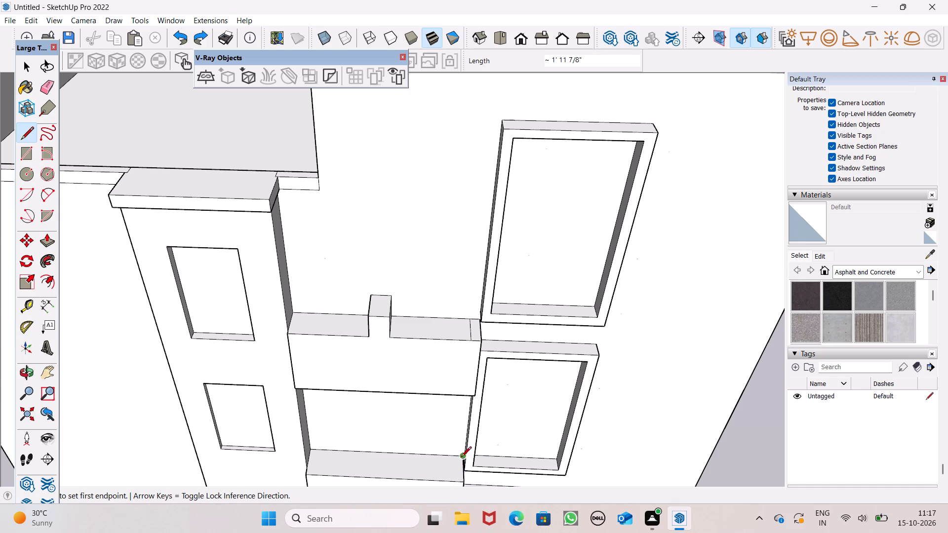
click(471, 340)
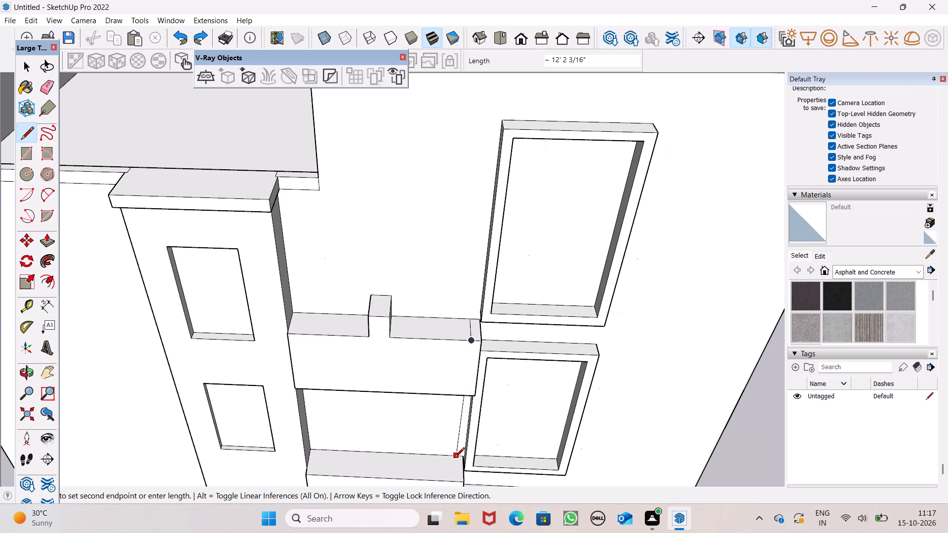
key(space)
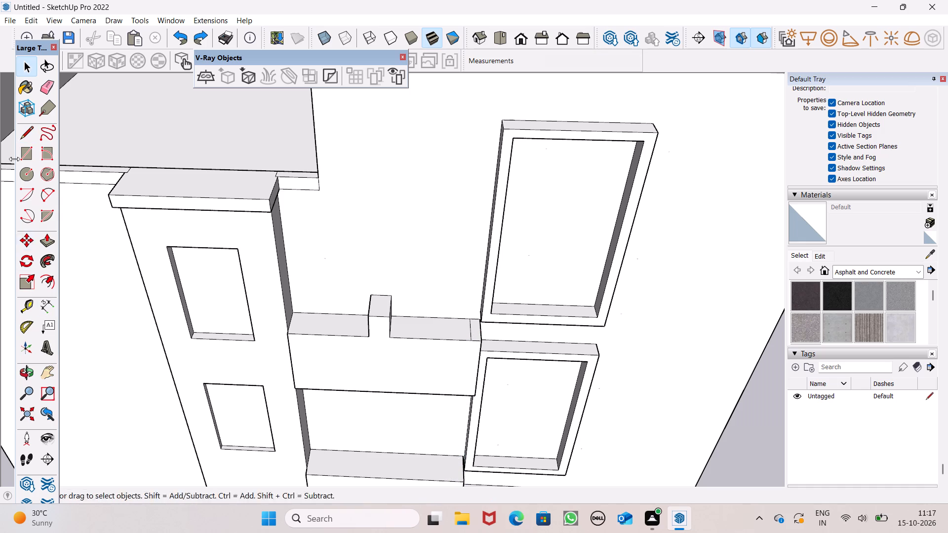
Draw a line about 1' 11" long across the lower band's top face near its window-side end.
click(29, 135)
scroll(456, 398, down, 2)
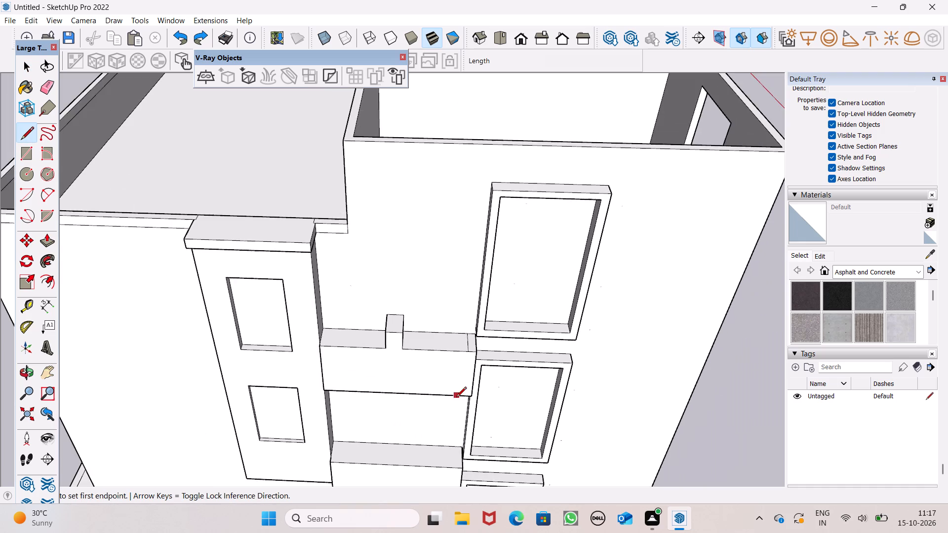
scroll(468, 451, up, 6)
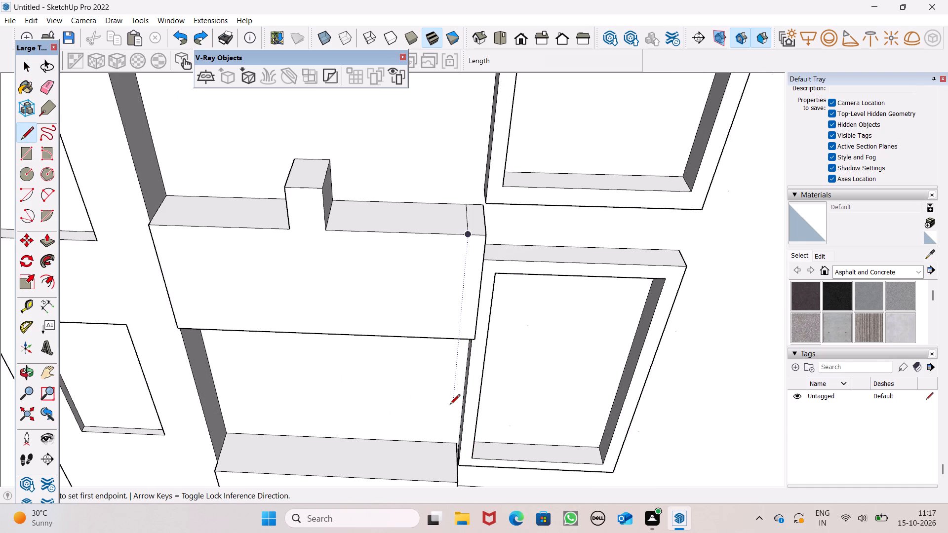
click(444, 445)
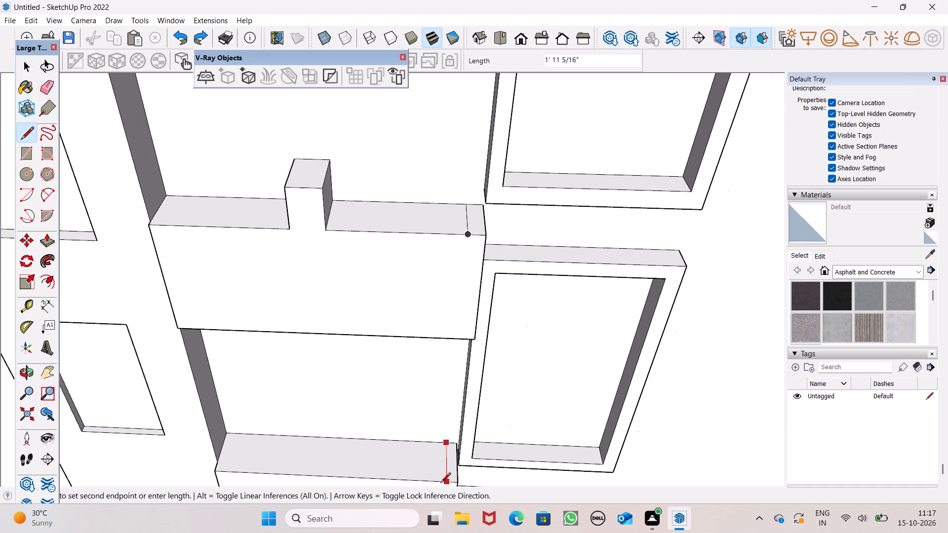
drag(440, 484, 440, 476)
scroll(471, 299, down, 4)
key(space)
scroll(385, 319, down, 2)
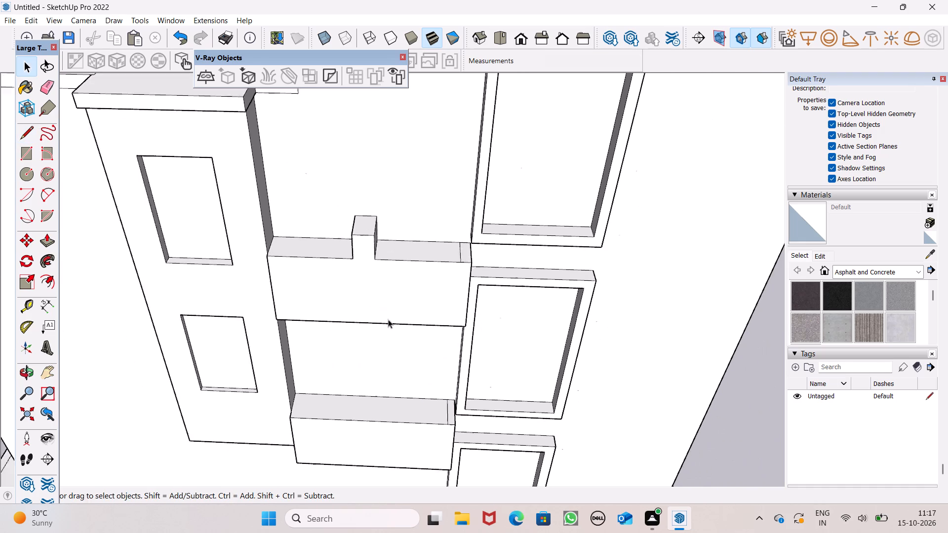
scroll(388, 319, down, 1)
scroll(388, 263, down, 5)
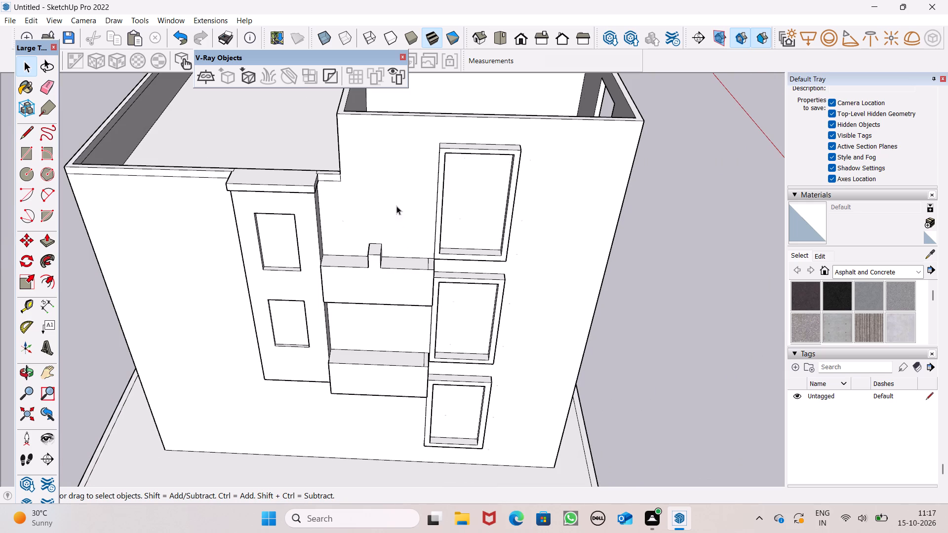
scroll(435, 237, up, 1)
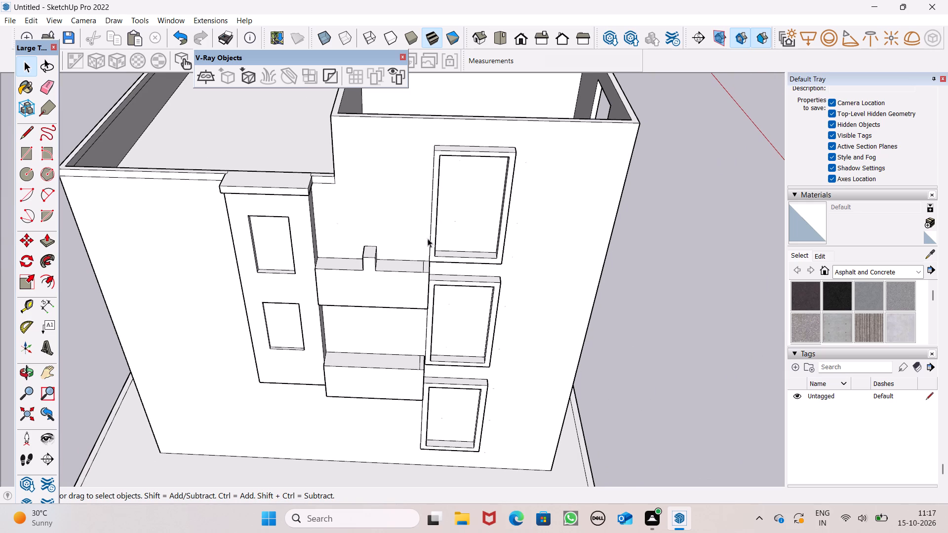
Push/Pull the window-side end strip on the upper band's top face upward by 7 1/16" and a further 10 1/4", level with the middle post.
click(45, 242)
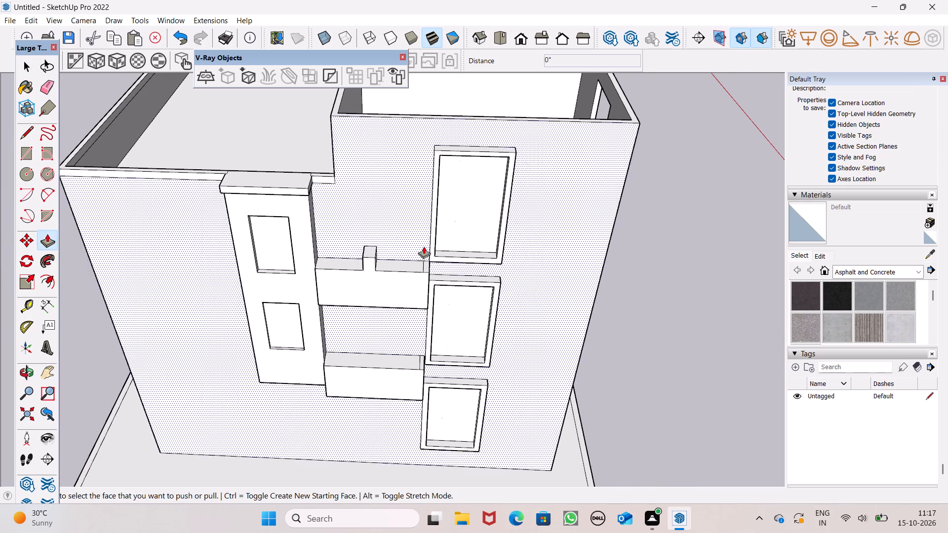
scroll(426, 246, up, 10)
drag(422, 287, 356, 261)
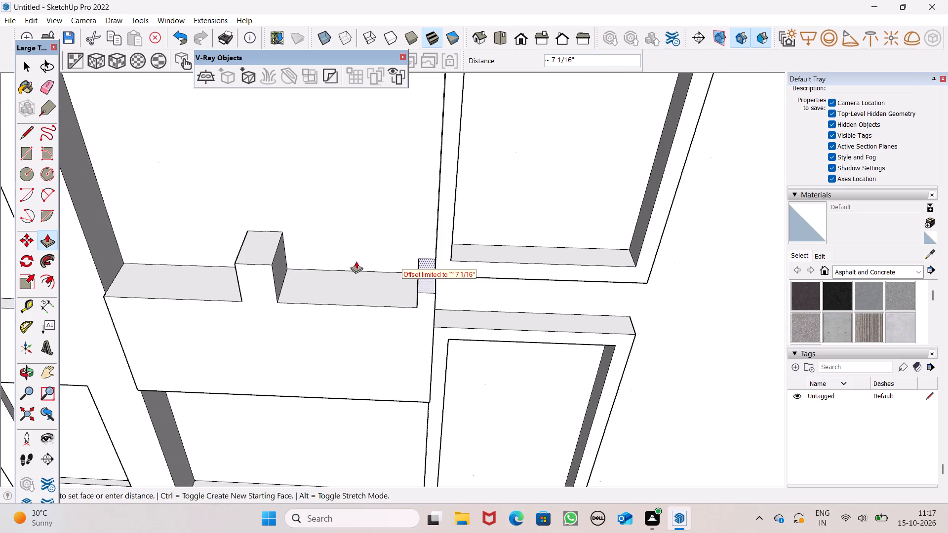
drag(356, 261, 263, 261)
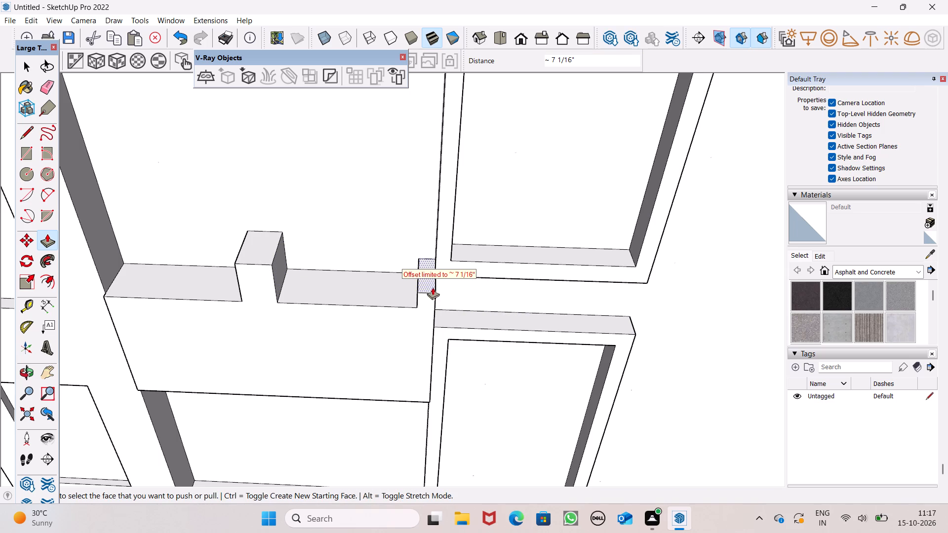
drag(426, 286, 258, 263)
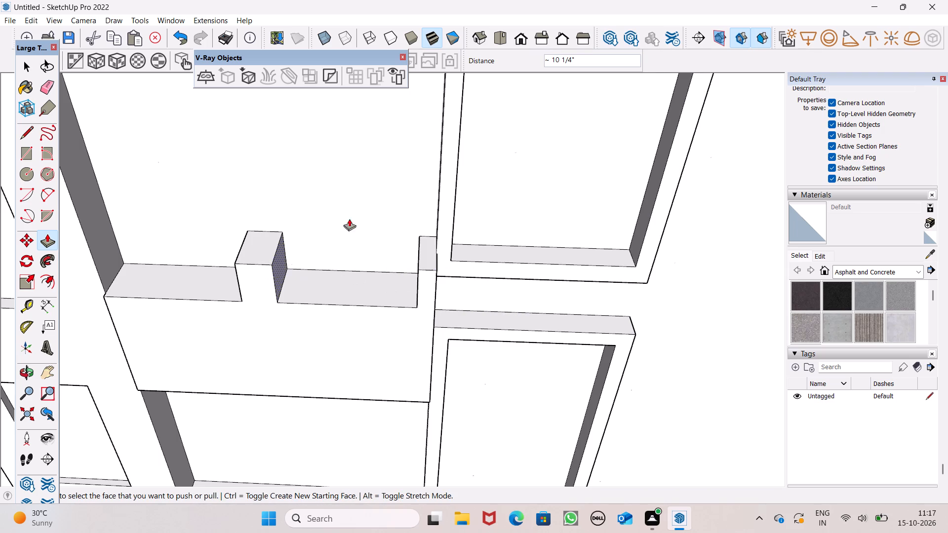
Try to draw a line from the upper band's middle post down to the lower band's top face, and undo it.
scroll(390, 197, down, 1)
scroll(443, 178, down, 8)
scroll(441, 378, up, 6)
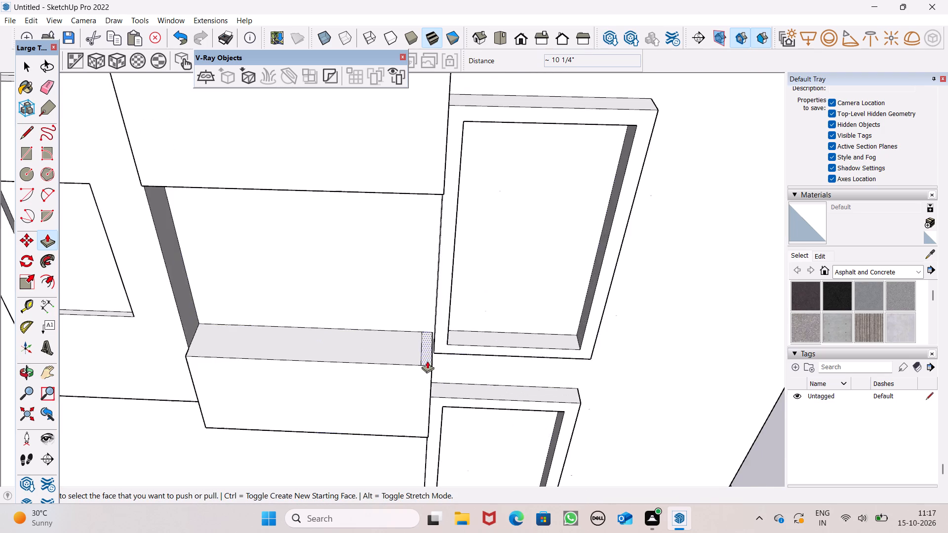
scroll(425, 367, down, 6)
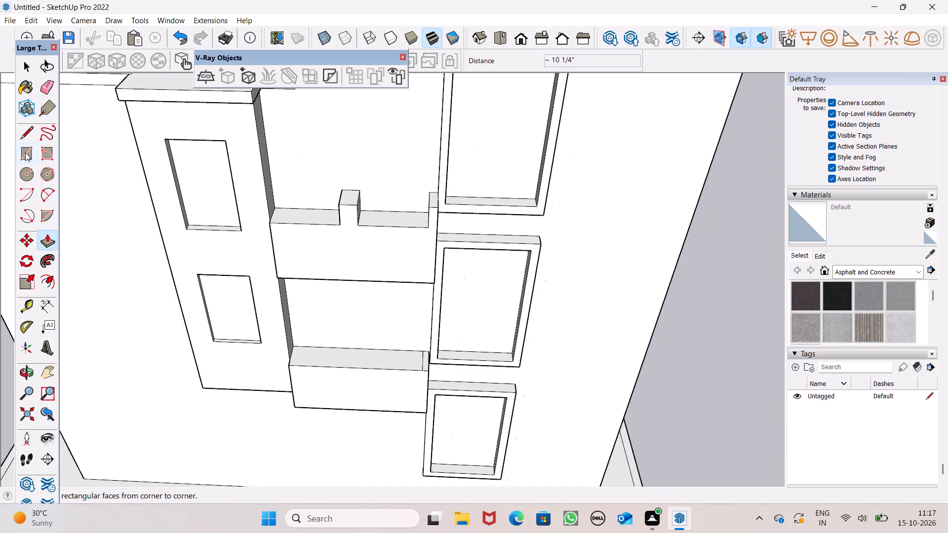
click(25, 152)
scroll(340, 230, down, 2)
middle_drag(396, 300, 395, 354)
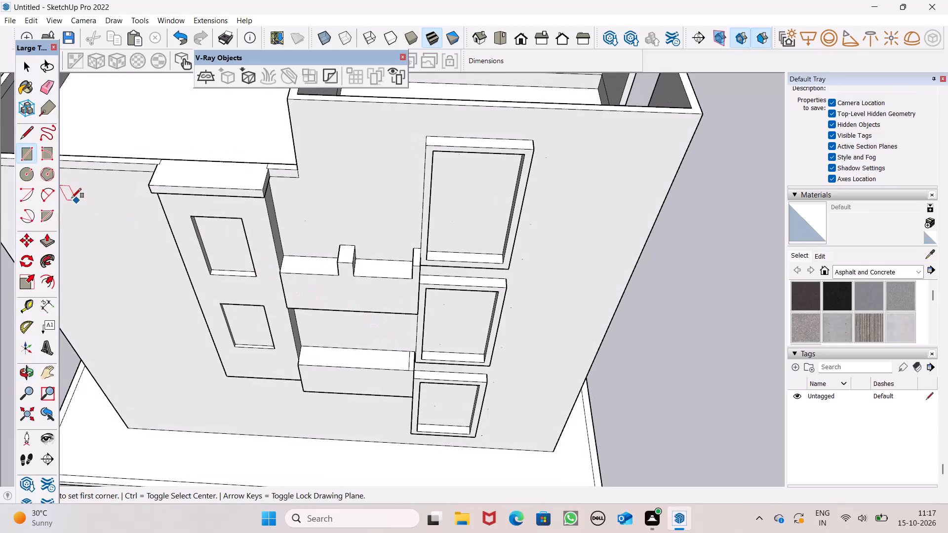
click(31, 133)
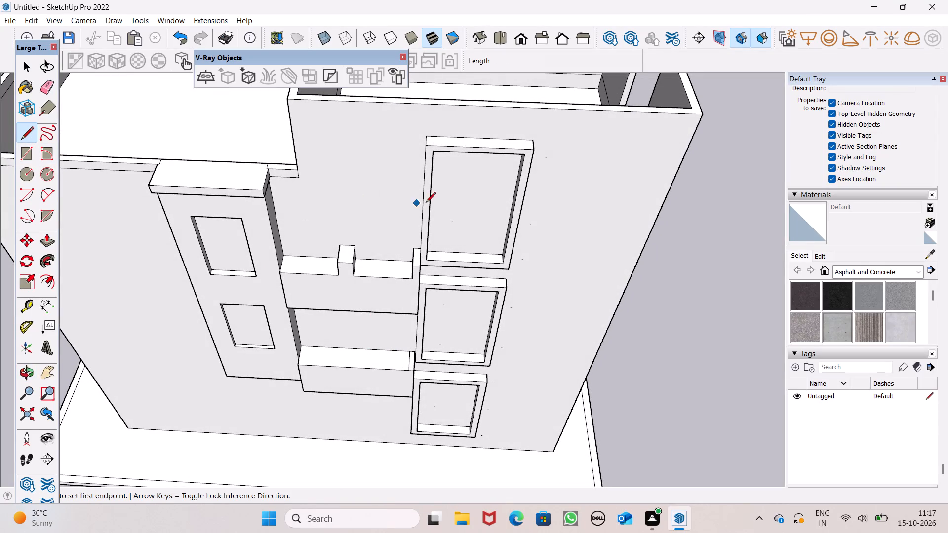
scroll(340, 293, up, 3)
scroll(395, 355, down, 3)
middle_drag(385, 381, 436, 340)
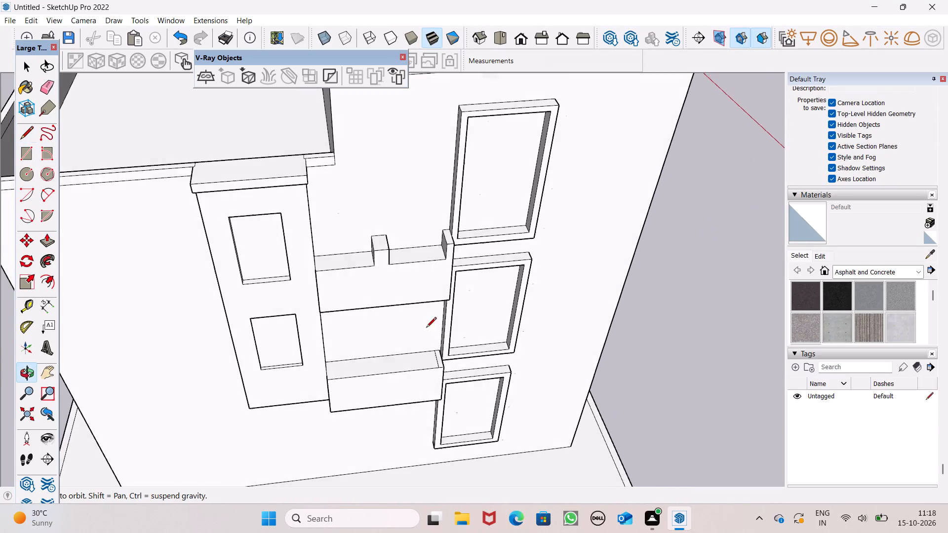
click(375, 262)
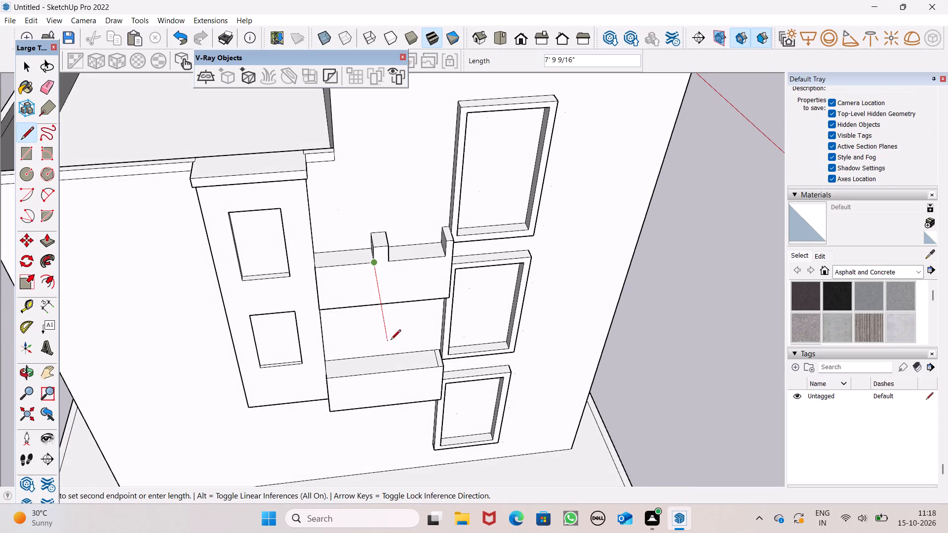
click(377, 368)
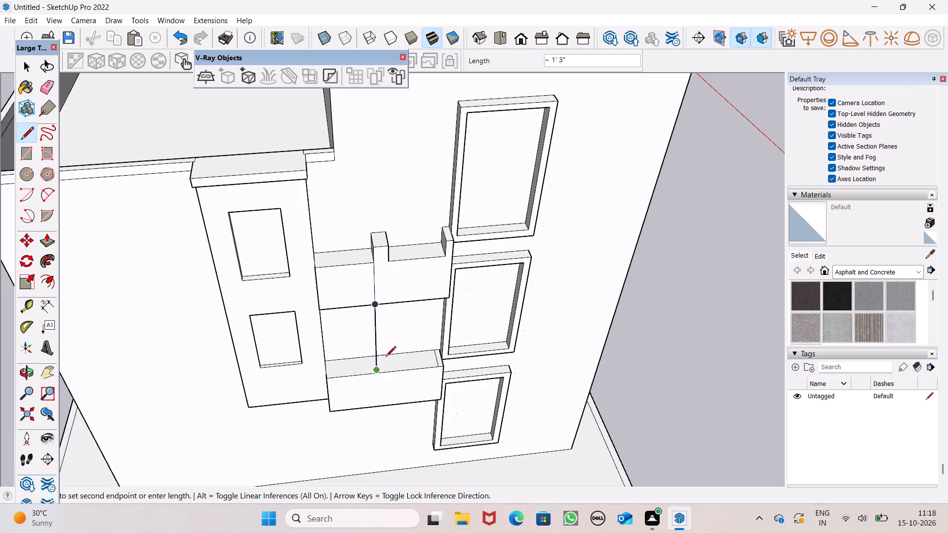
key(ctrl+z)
Draw two parallel lines about 1' 11 5/16" long across the middle of the lower band's top face to outline a post strip.
middle_drag(407, 375, 372, 412)
scroll(372, 411, up, 1)
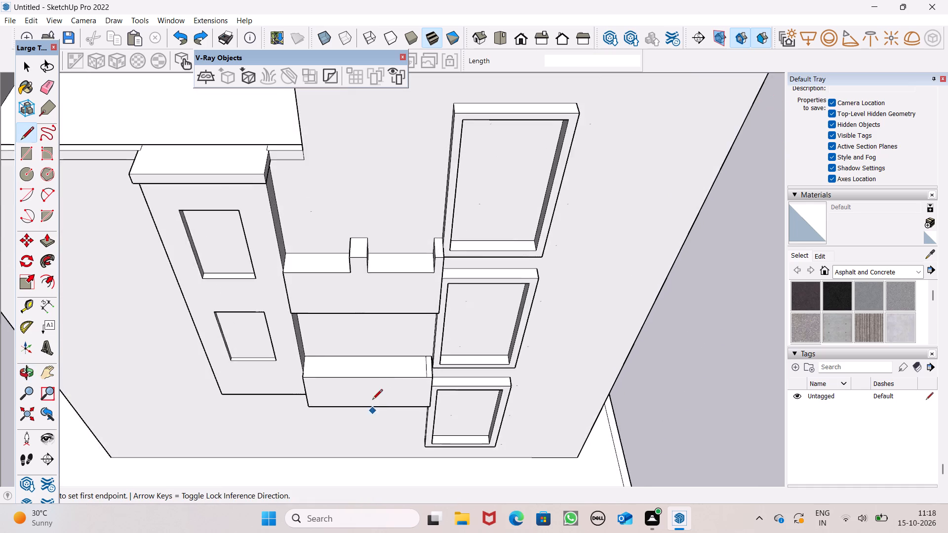
scroll(369, 390, up, 5)
click(350, 336)
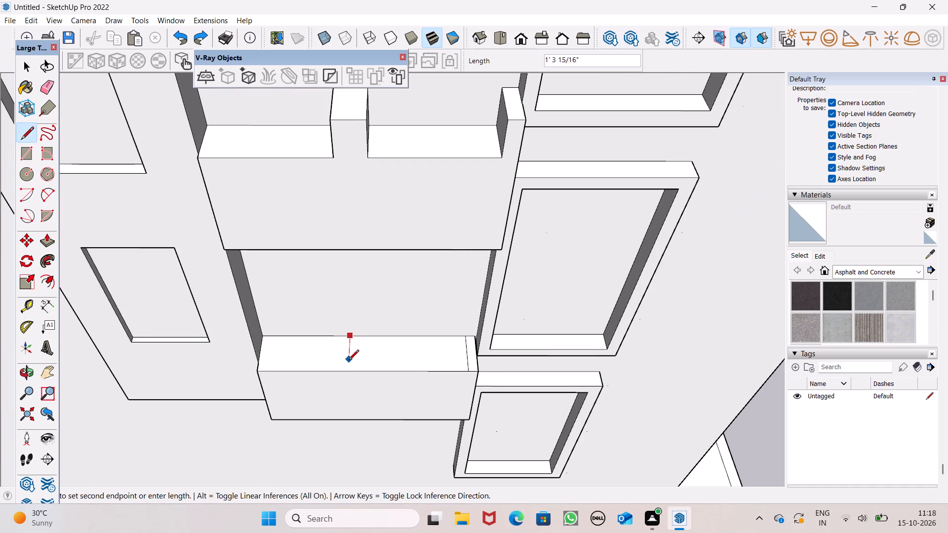
drag(352, 369, 354, 363)
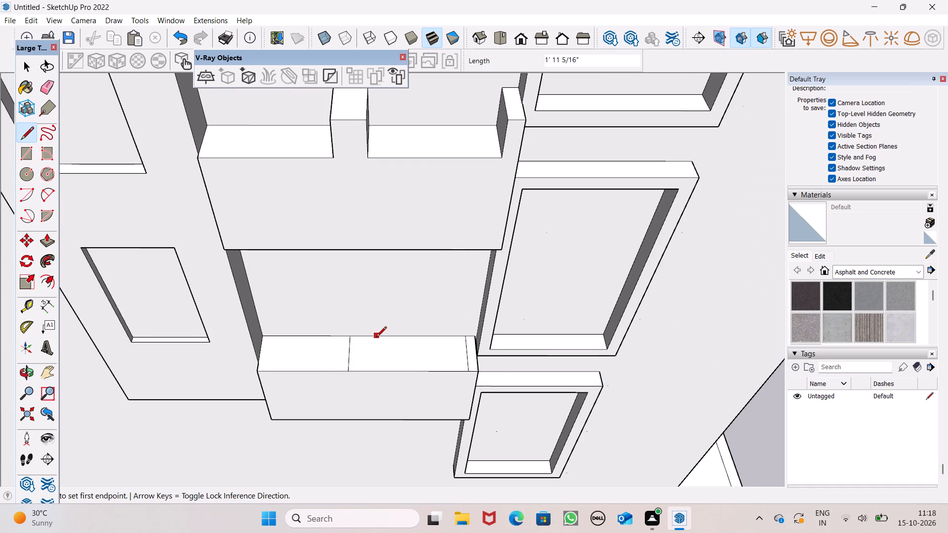
click(376, 338)
drag(381, 368, 383, 361)
key(space)
Move the strip between the two lines slightly toward the windows so it lines up beneath the upper band's middle post.
scroll(452, 330, down, 5)
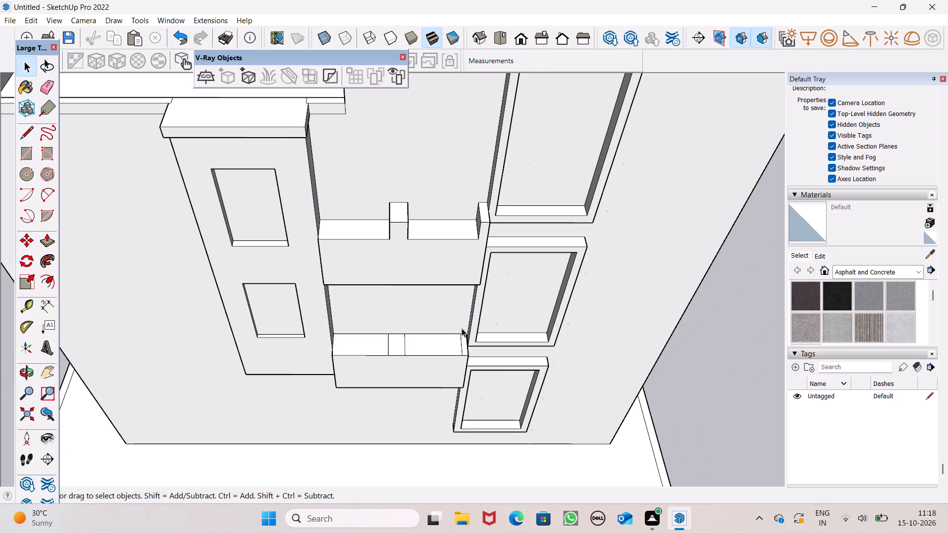
scroll(455, 314, up, 2)
double_click(388, 350)
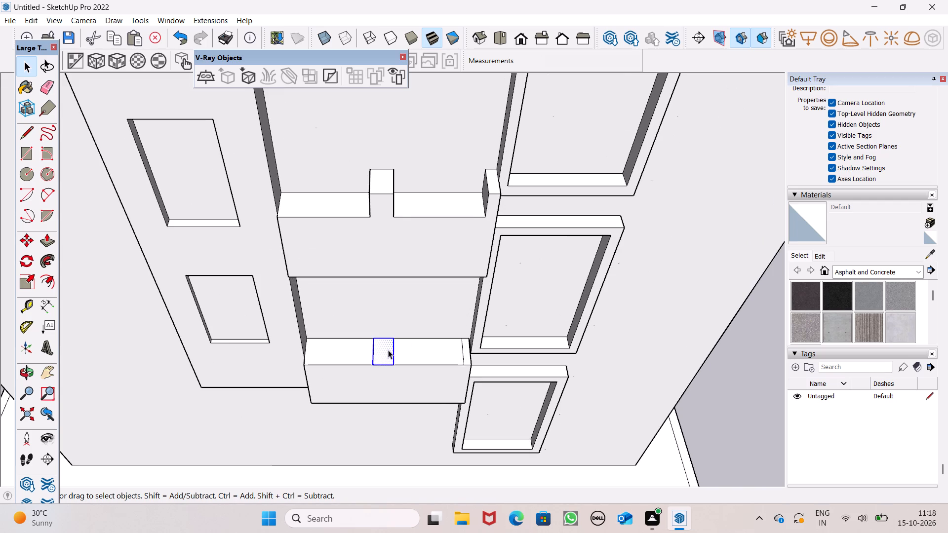
key(m)
key(Return)
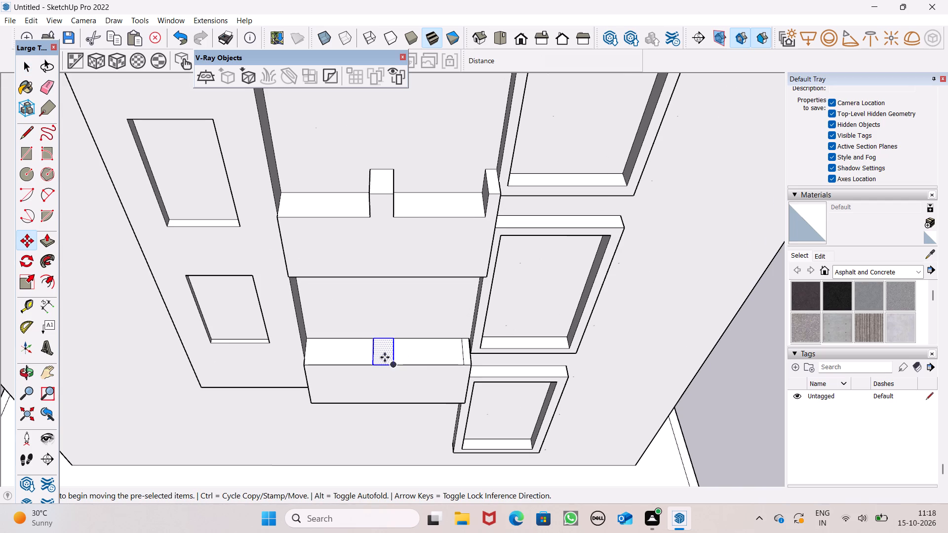
drag(385, 356, 393, 355)
drag(394, 366, 401, 362)
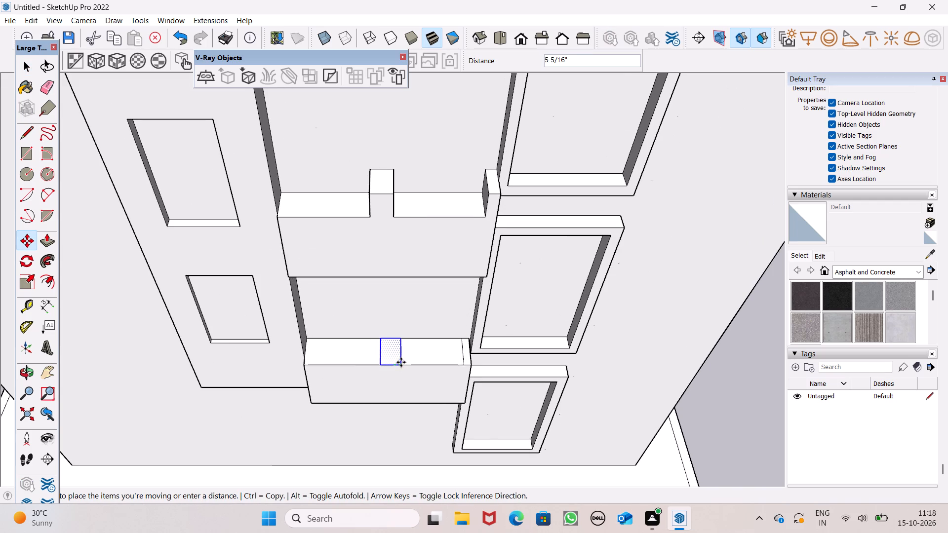
drag(401, 362, 398, 365)
key(space)
Push/Pull the middle strip on the lower band's top face upward into a post.
scroll(441, 342, down, 5)
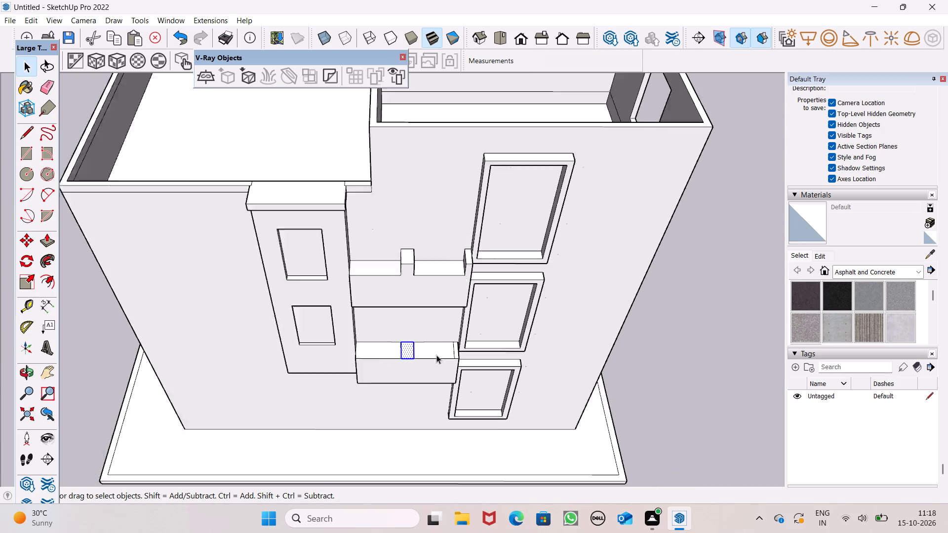
scroll(436, 355, down, 2)
click(726, 347)
middle_drag(528, 357, 506, 229)
scroll(506, 229, up, 1)
scroll(417, 302, up, 2)
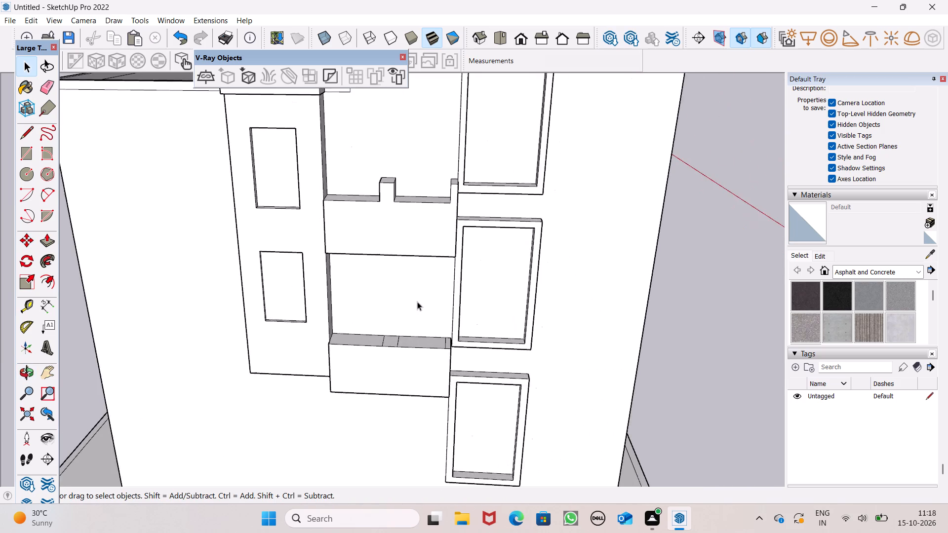
scroll(418, 302, down, 3)
scroll(386, 315, up, 8)
middle_drag(432, 382, 440, 354)
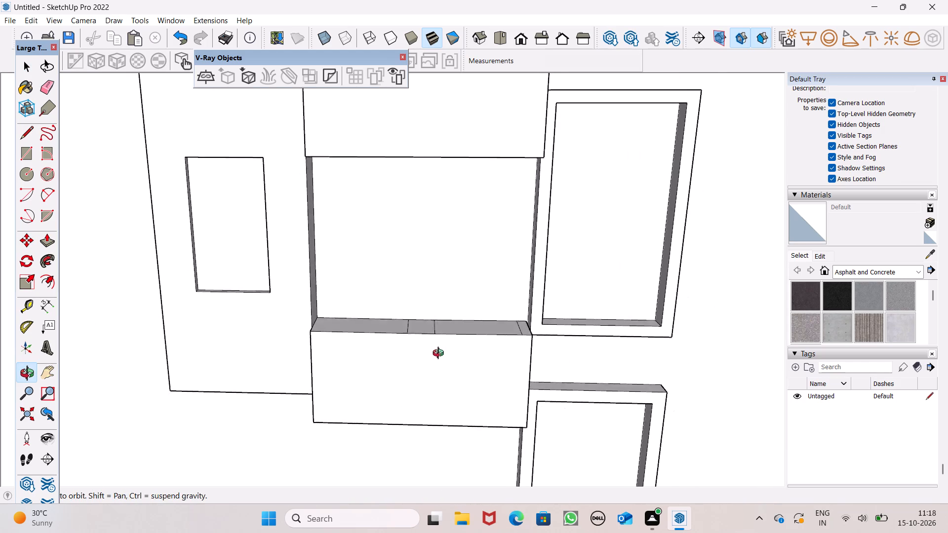
middle_drag(440, 354, 440, 386)
scroll(464, 360, down, 2)
middle_drag(519, 391, 506, 465)
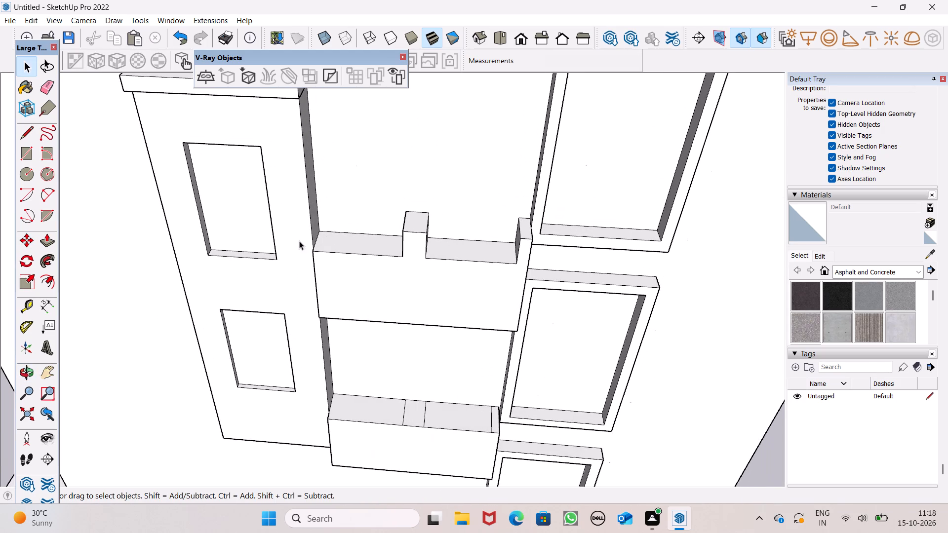
drag(45, 240, 53, 240)
scroll(406, 370, up, 3)
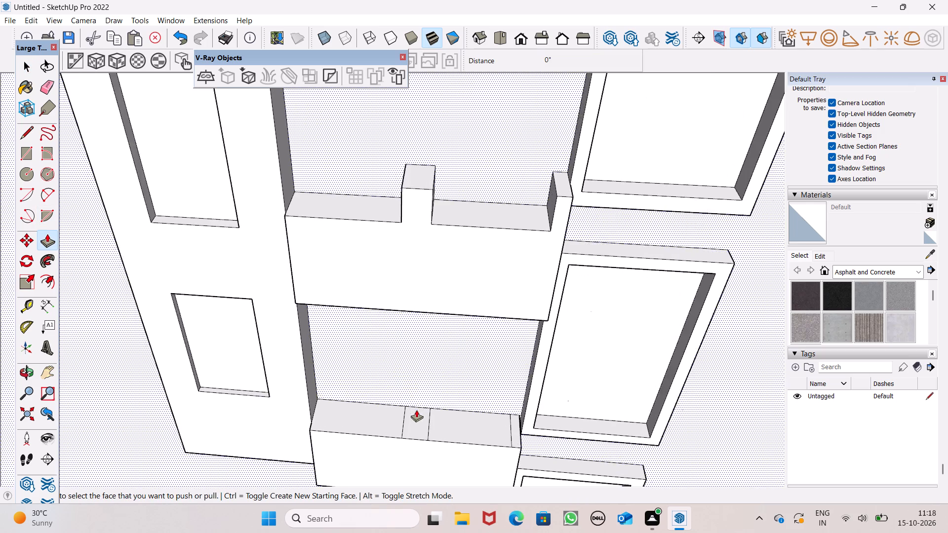
drag(413, 432, 418, 413)
Push/Pull the window-side end strip on the lower band's top face upward by about 1' 3 3/4", level with its middle post.
middle_drag(482, 387, 460, 292)
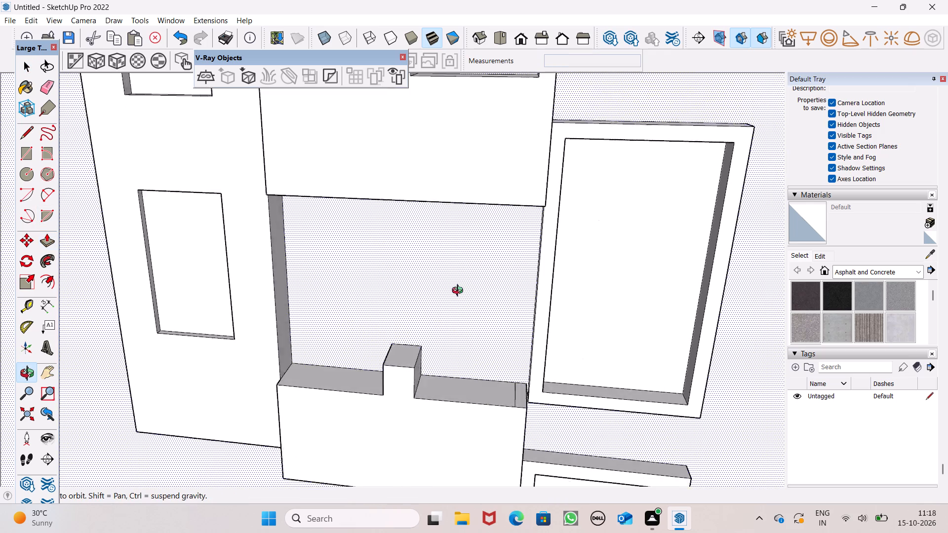
middle_drag(460, 292, 459, 264)
scroll(526, 362, up, 4)
drag(520, 378, 367, 323)
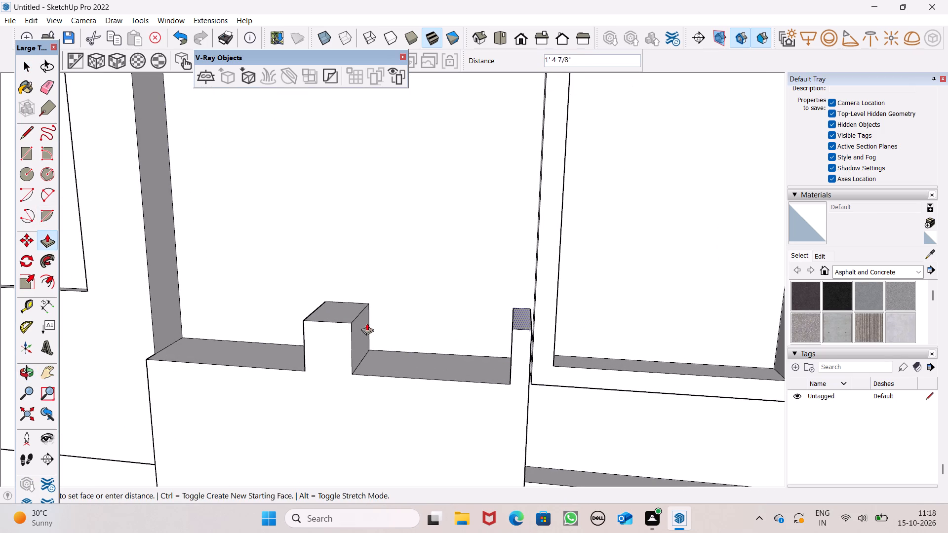
drag(367, 323, 351, 321)
Push/Pull the lower band's front face inward by 5 3/16", flush with the adjoining projecting block.
scroll(606, 325, down, 6)
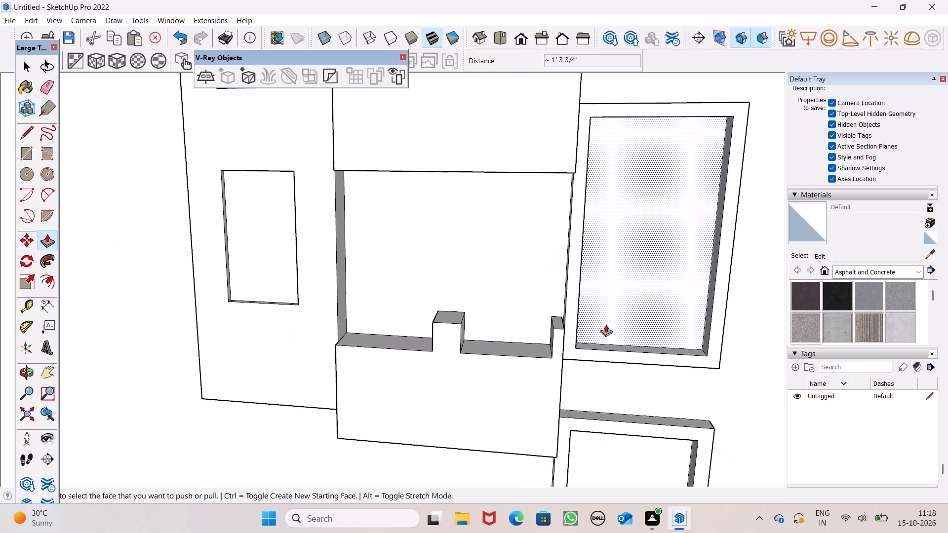
scroll(540, 298, down, 3)
middle_drag(563, 309, 535, 342)
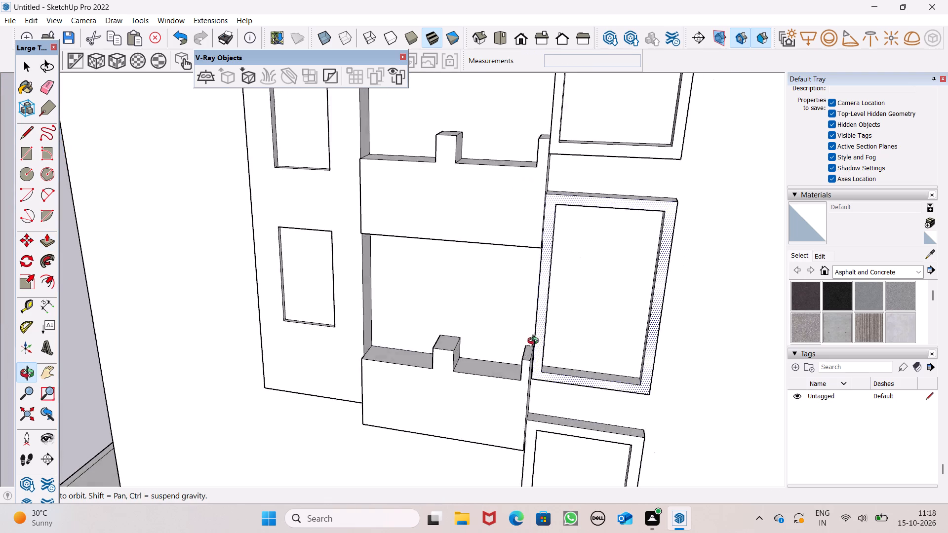
middle_drag(535, 342, 498, 380)
scroll(353, 400, up, 4)
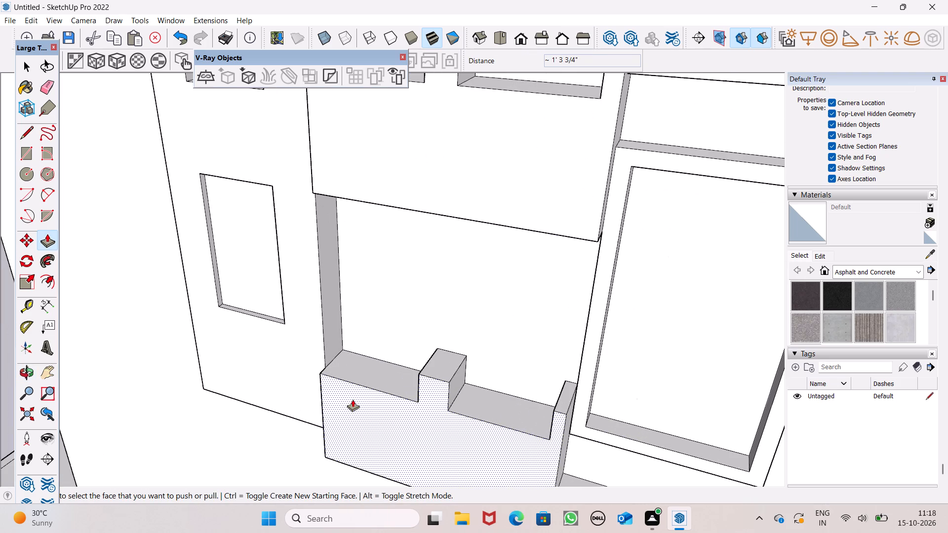
drag(350, 401, 322, 358)
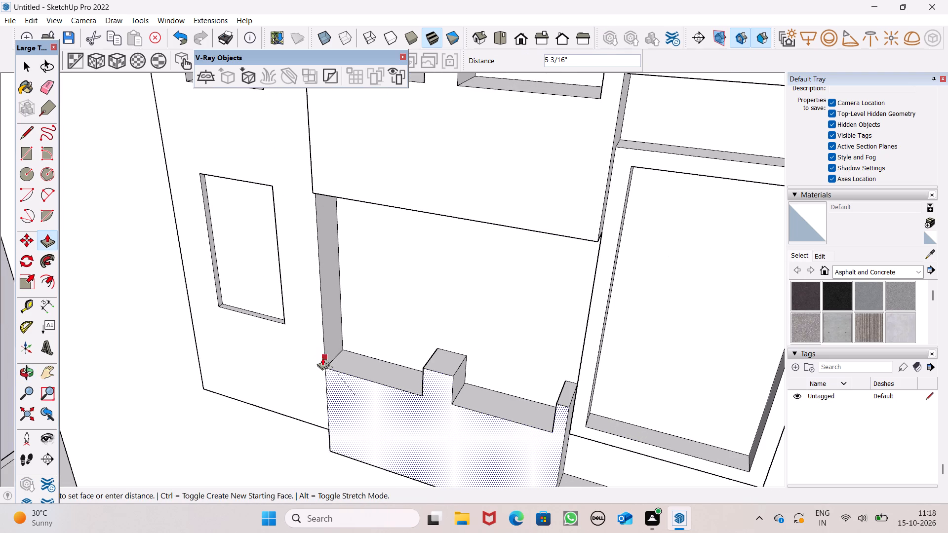
drag(322, 358, 322, 357)
Push/Pull the upper band's front face inward by 1 13/16", flush with the adjoining projecting block.
scroll(410, 381, down, 5)
middle_drag(523, 403, 588, 442)
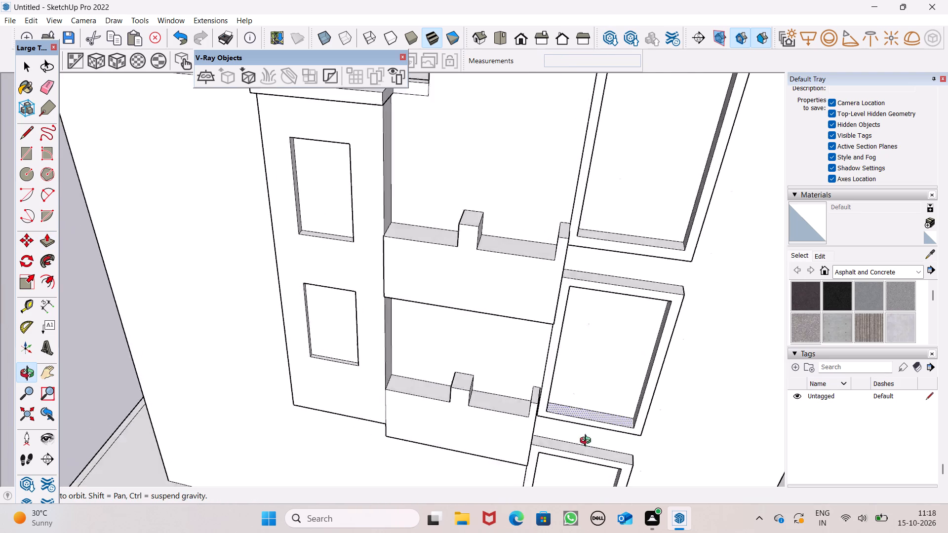
middle_drag(588, 442, 621, 451)
middle_click(621, 451)
scroll(441, 281, up, 6)
middle_drag(440, 304, 562, 345)
scroll(474, 270, up, 2)
scroll(470, 265, down, 1)
scroll(468, 265, up, 1)
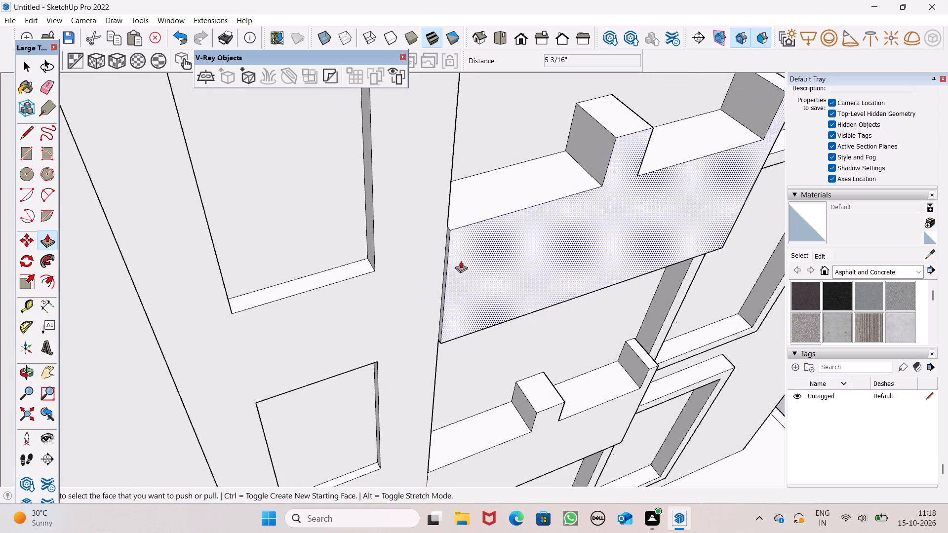
drag(452, 260, 413, 264)
scroll(419, 293, down, 3)
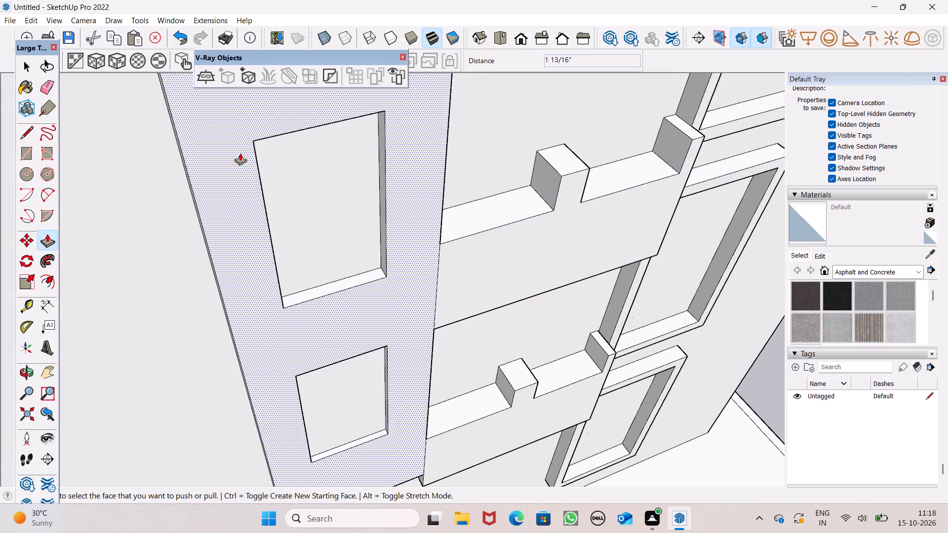
Draw a horizontal rectangle of about 8 1/2" by 3 3/16" high on the inner side face of the upper band's window-side end post.
scroll(291, 138, down, 5)
middle_drag(435, 232, 165, 236)
middle_drag(165, 236, 227, 202)
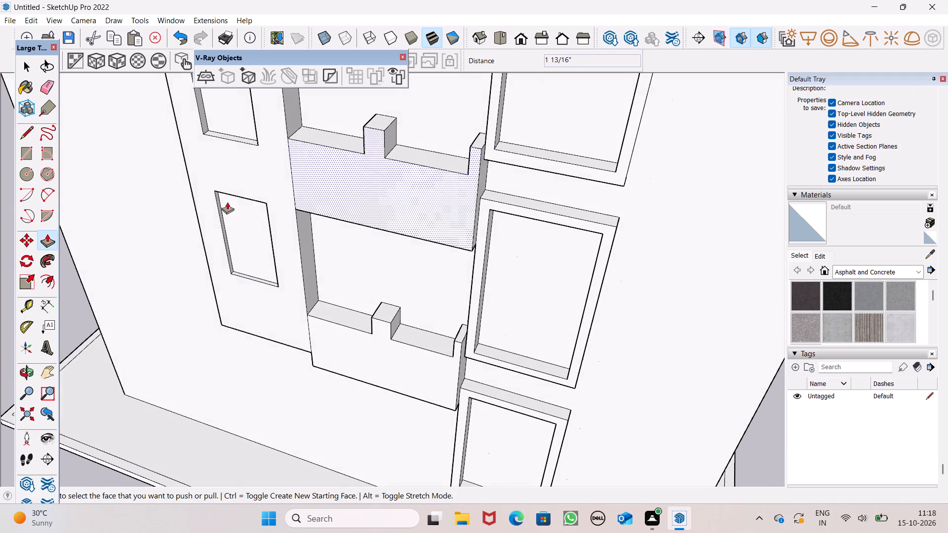
click(21, 152)
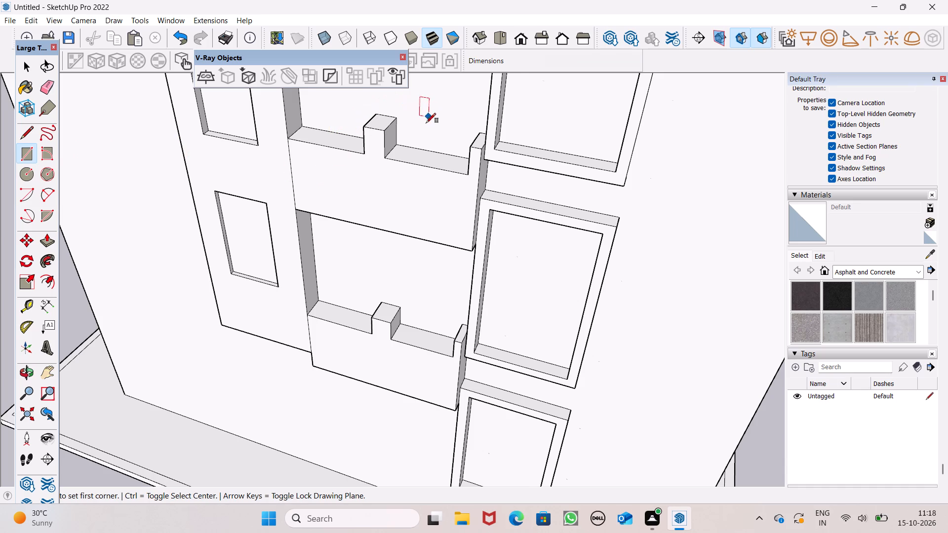
scroll(415, 169, down, 2)
middle_drag(424, 203, 716, 205)
scroll(594, 122, up, 2)
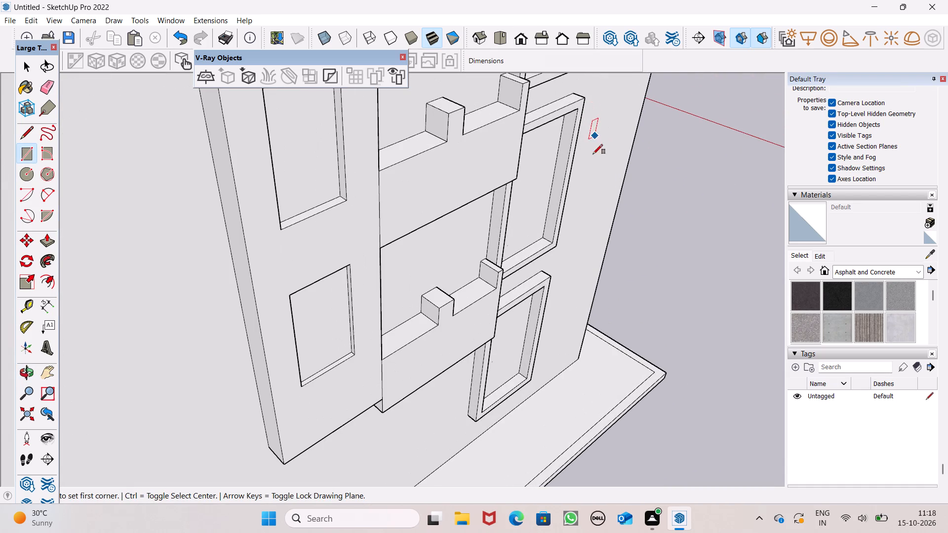
scroll(544, 260, down, 6)
scroll(538, 146, up, 7)
scroll(559, 224, up, 1)
middle_drag(560, 224, 583, 192)
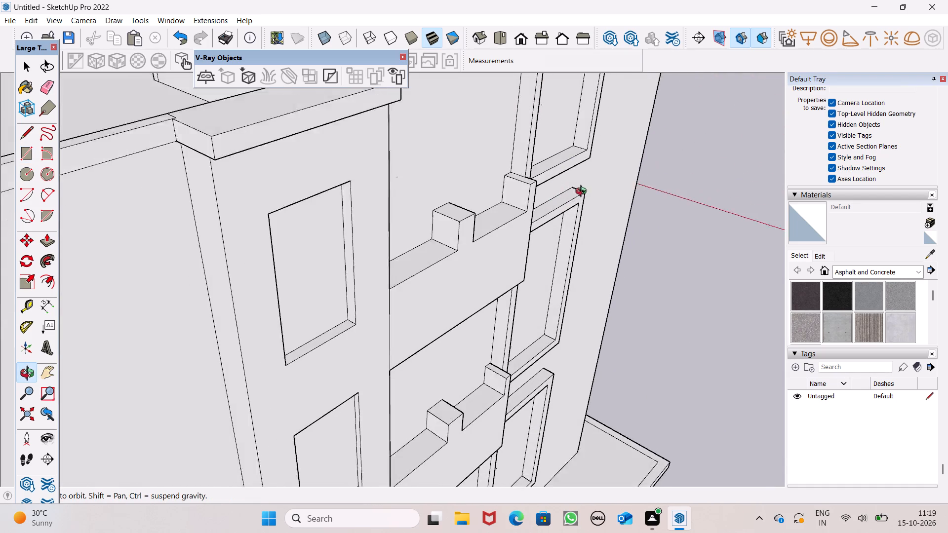
middle_drag(583, 192, 588, 177)
scroll(527, 155, up, 11)
scroll(529, 200, up, 1)
middle_drag(529, 200, 532, 199)
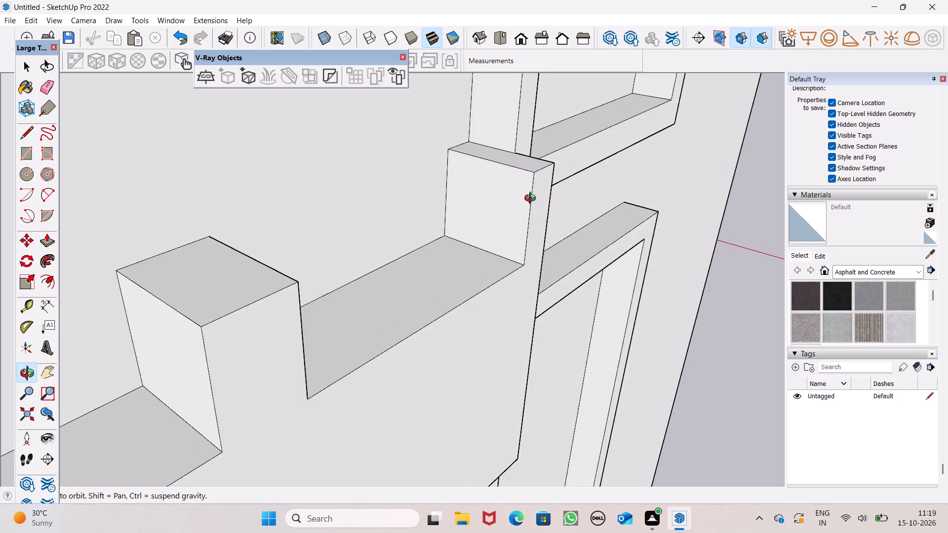
middle_drag(532, 199, 568, 171)
scroll(544, 139, up, 1)
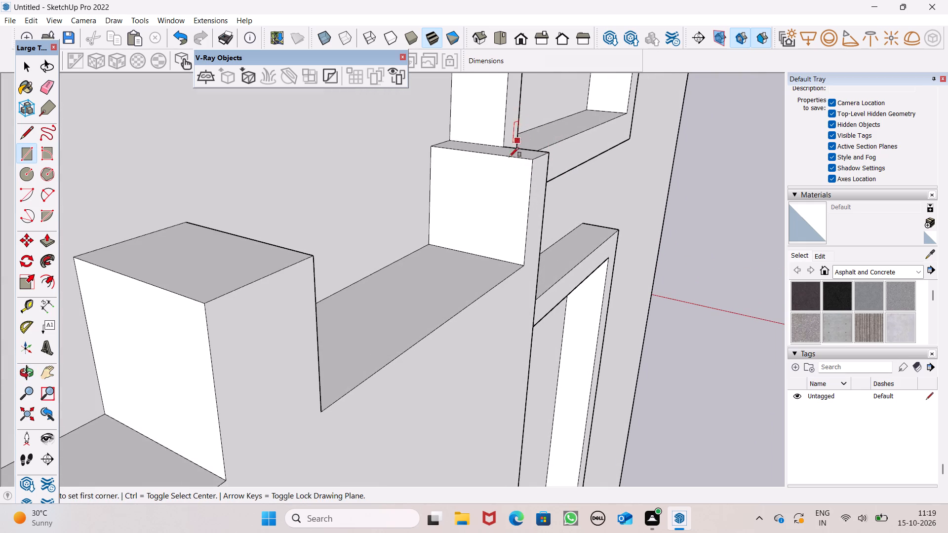
scroll(502, 209, up, 1)
middle_drag(502, 208, 524, 189)
scroll(499, 146, up, 5)
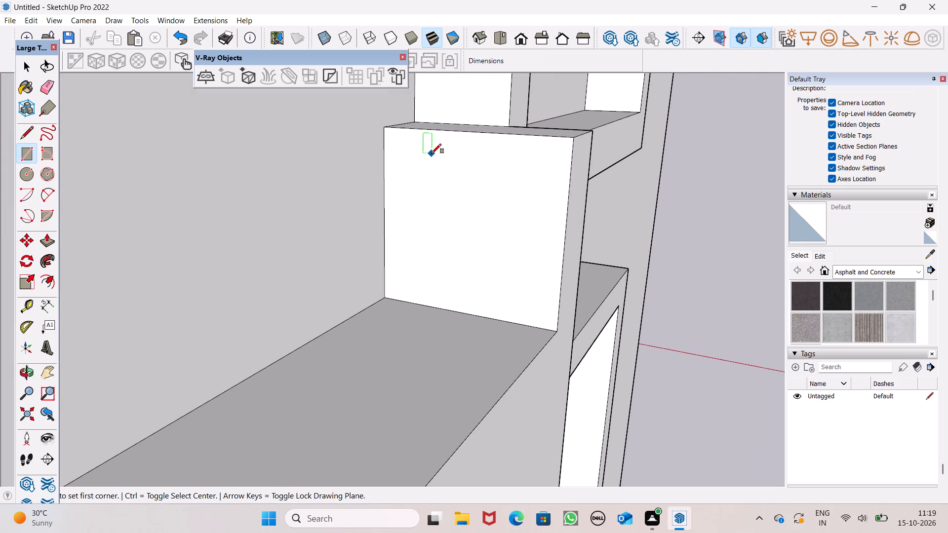
click(423, 152)
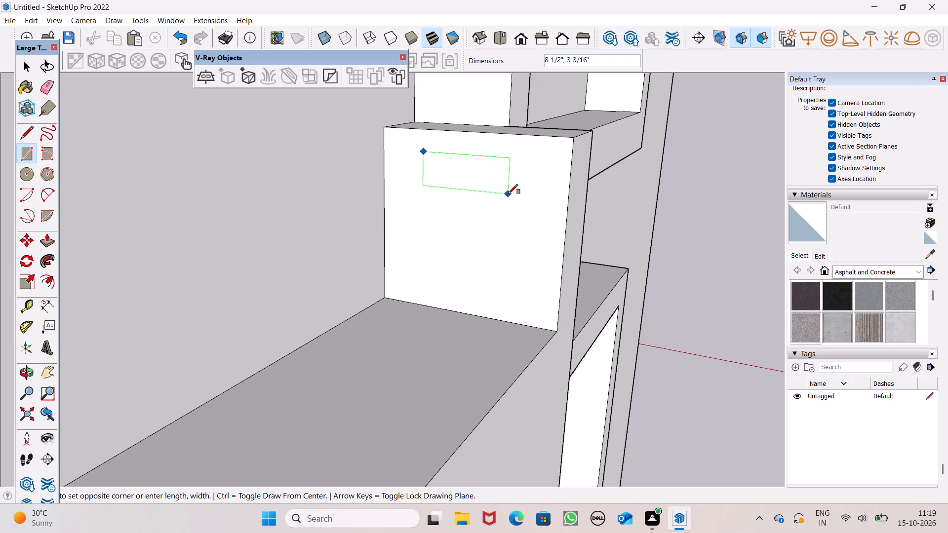
click(512, 194)
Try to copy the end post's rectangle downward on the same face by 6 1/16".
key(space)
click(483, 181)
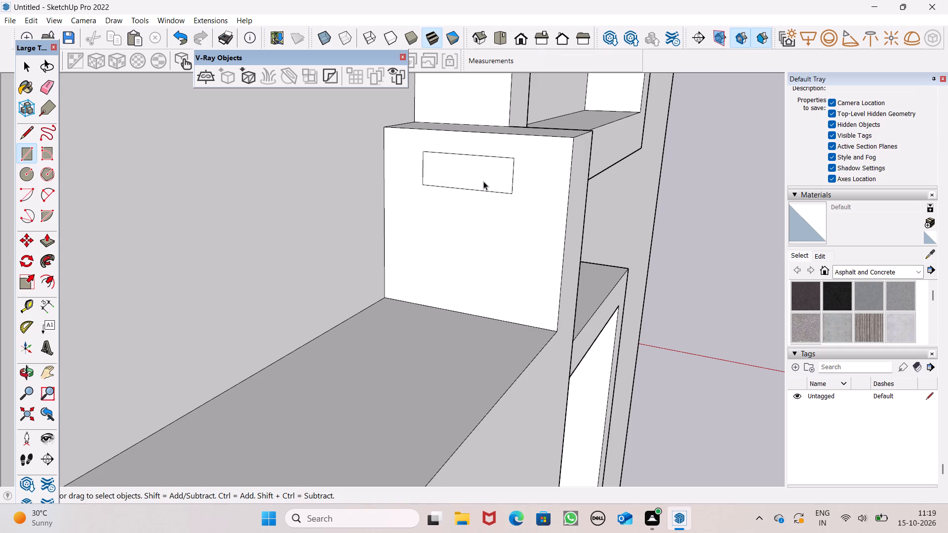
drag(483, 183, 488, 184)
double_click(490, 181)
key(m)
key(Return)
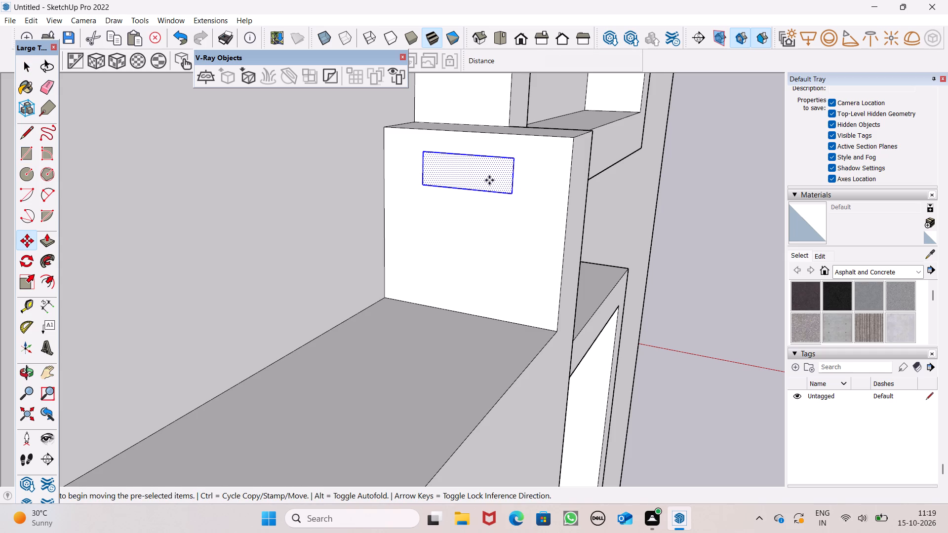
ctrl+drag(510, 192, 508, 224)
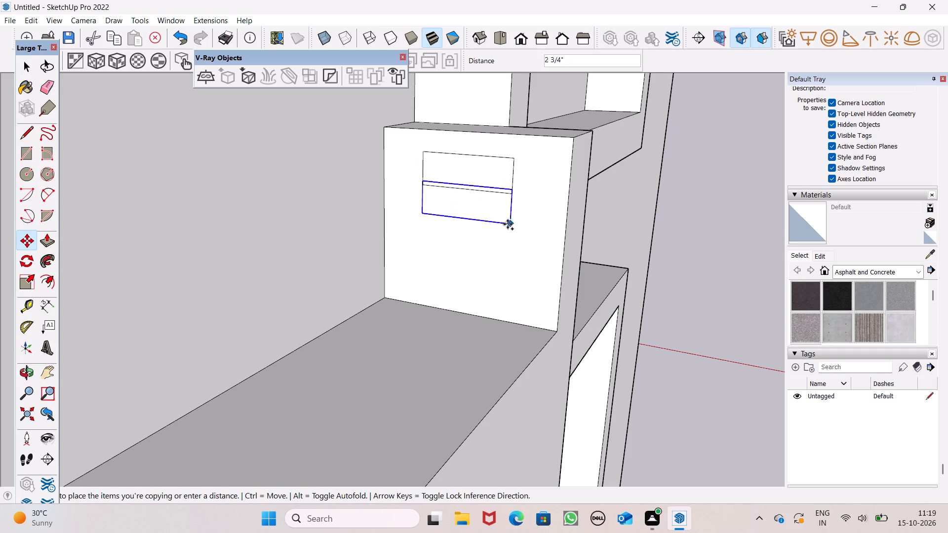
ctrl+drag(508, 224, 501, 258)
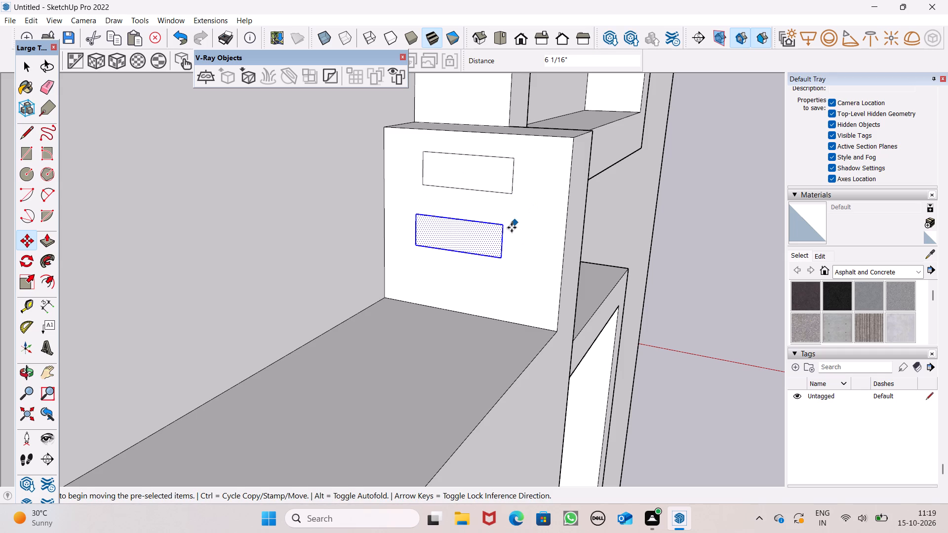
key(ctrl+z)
Copy the end post's rectangle straight down on the same face by about 6 3/16".
double_click(499, 185)
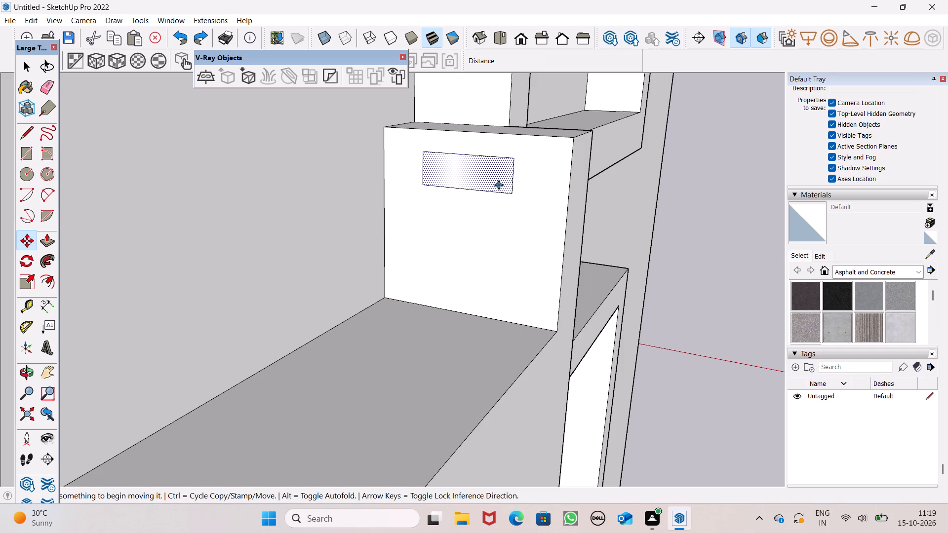
key(space)
double_click(499, 185)
key(m)
key(Return)
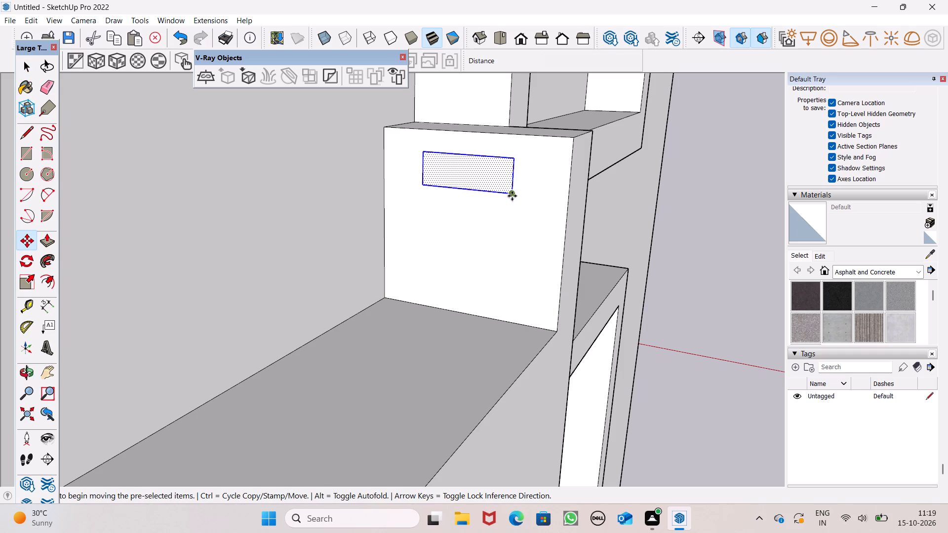
drag(512, 194, 513, 259)
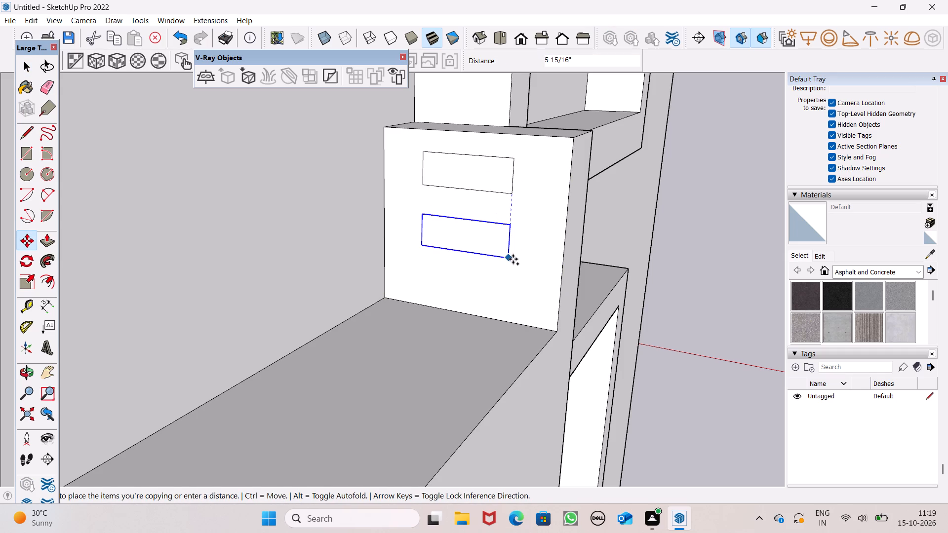
drag(513, 259, 512, 262)
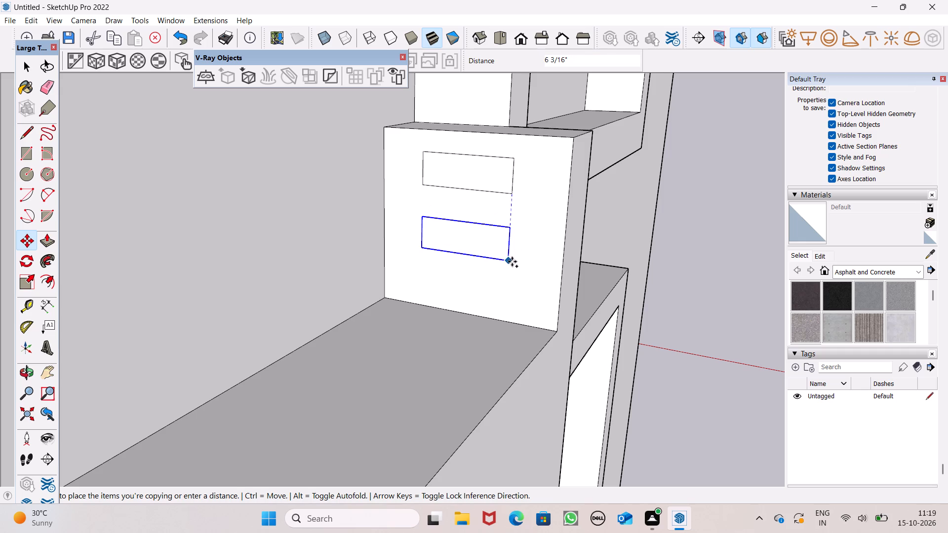
drag(512, 262, 512, 262)
key(space)
click(695, 246)
Examine the two rectangles on the end post and the surrounding bands and posts from several angles.
scroll(617, 164, down, 8)
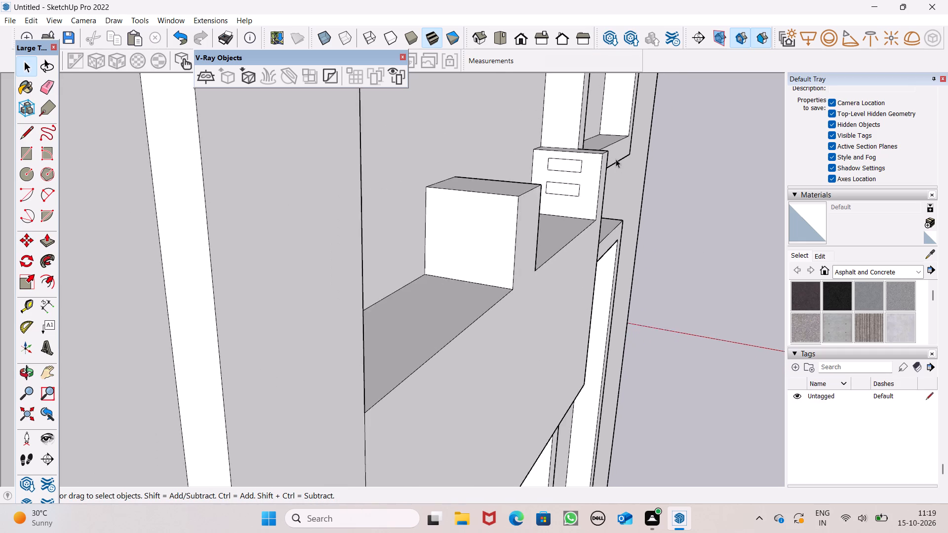
middle_drag(632, 206, 610, 207)
scroll(544, 188, up, 6)
scroll(493, 158, up, 5)
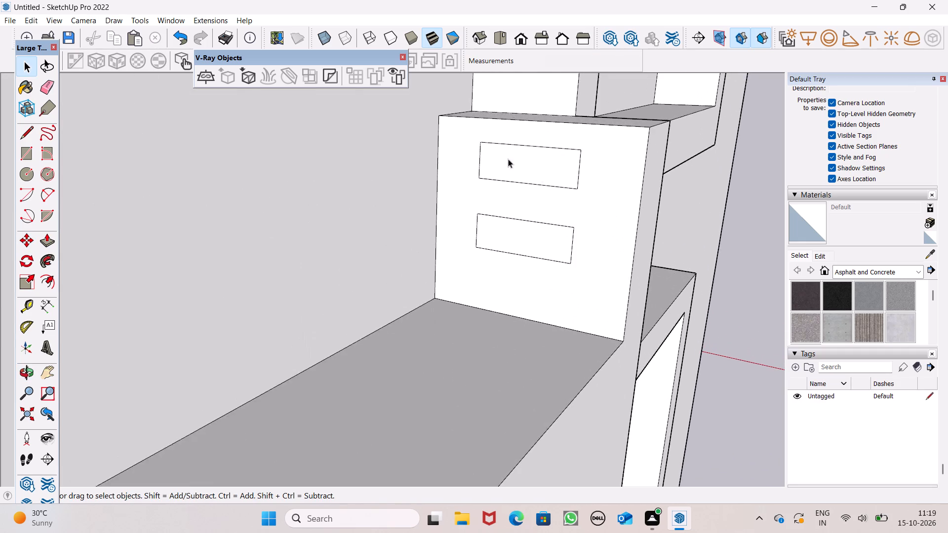
scroll(546, 186, down, 6)
scroll(562, 199, up, 3)
scroll(562, 204, down, 5)
middle_drag(565, 224, 592, 217)
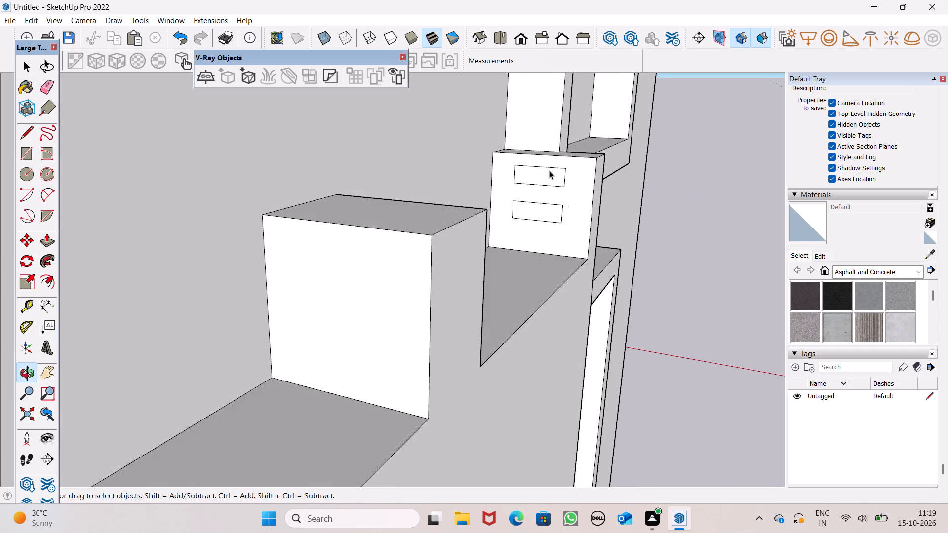
scroll(548, 158, up, 4)
scroll(547, 225, down, 9)
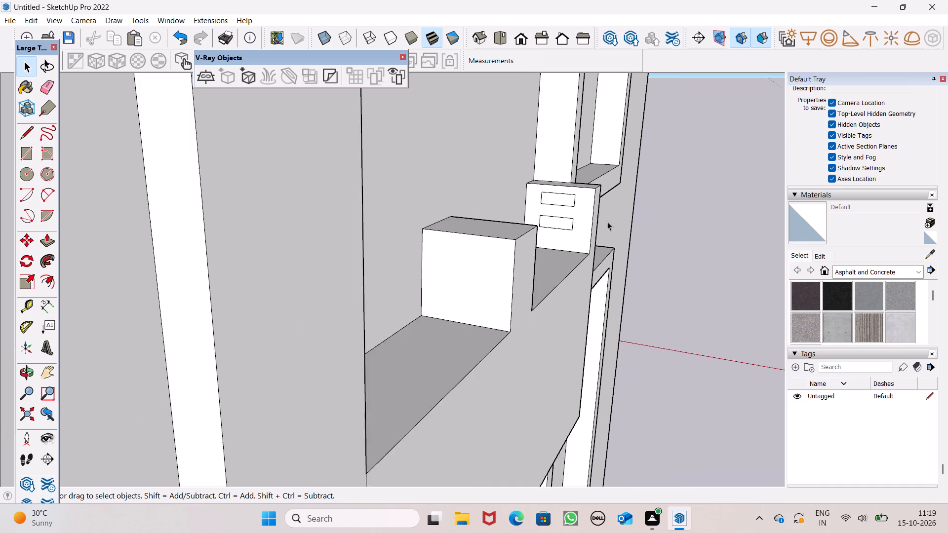
middle_drag(626, 249, 510, 276)
scroll(593, 189, down, 8)
scroll(553, 172, down, 3)
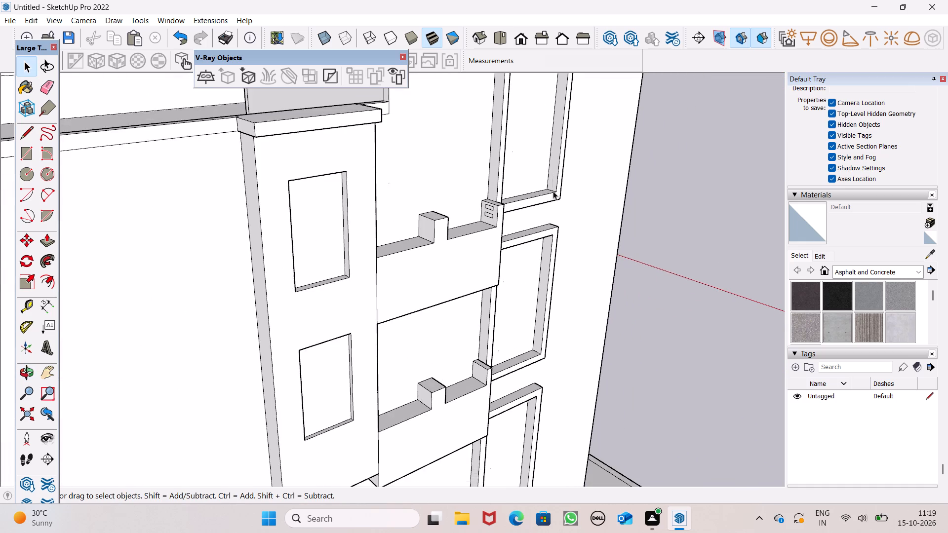
middle_drag(549, 198, 436, 242)
scroll(431, 247, up, 3)
middle_drag(460, 265, 466, 238)
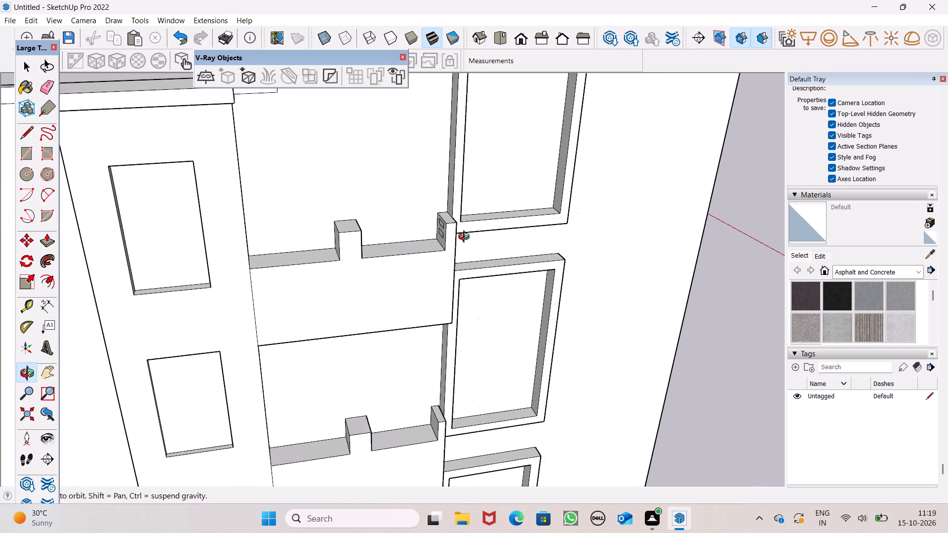
middle_drag(466, 238, 466, 239)
scroll(454, 226, down, 2)
middle_drag(445, 251, 308, 296)
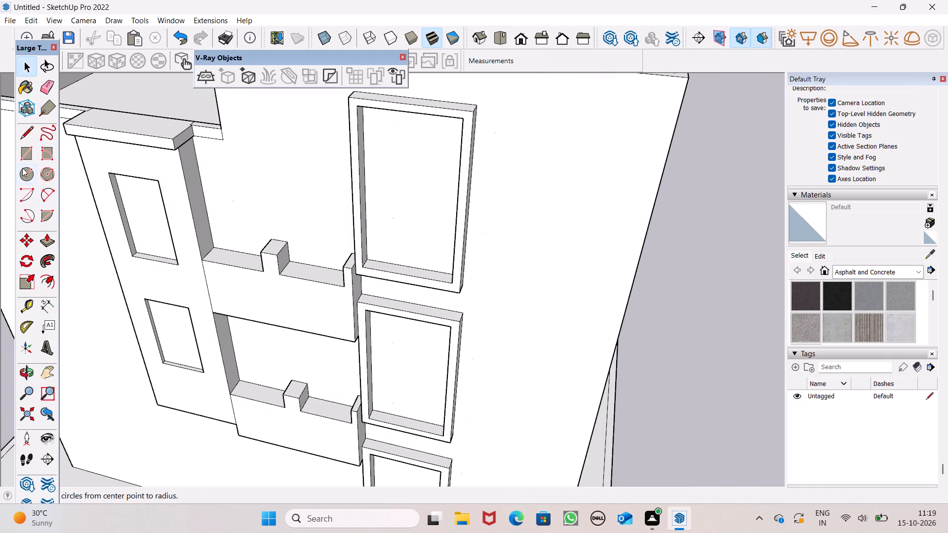
Draw a rectangle of about 9 1/4" by 4 3/4" on the upper band's top face, near the projecting block.
click(26, 157)
middle_drag(319, 288, 387, 347)
scroll(382, 335, up, 5)
middle_drag(398, 341, 436, 312)
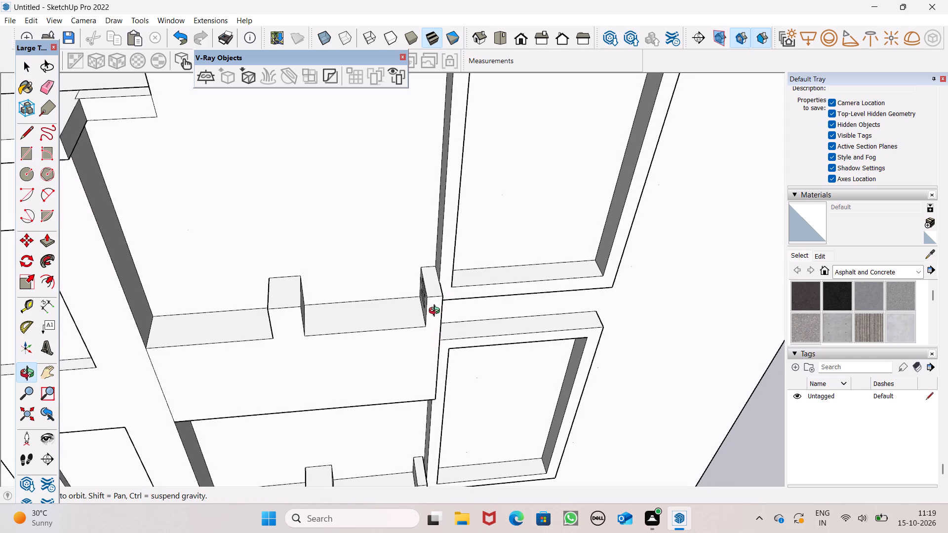
middle_drag(436, 312, 443, 305)
scroll(447, 312, up, 1)
scroll(424, 268, up, 1)
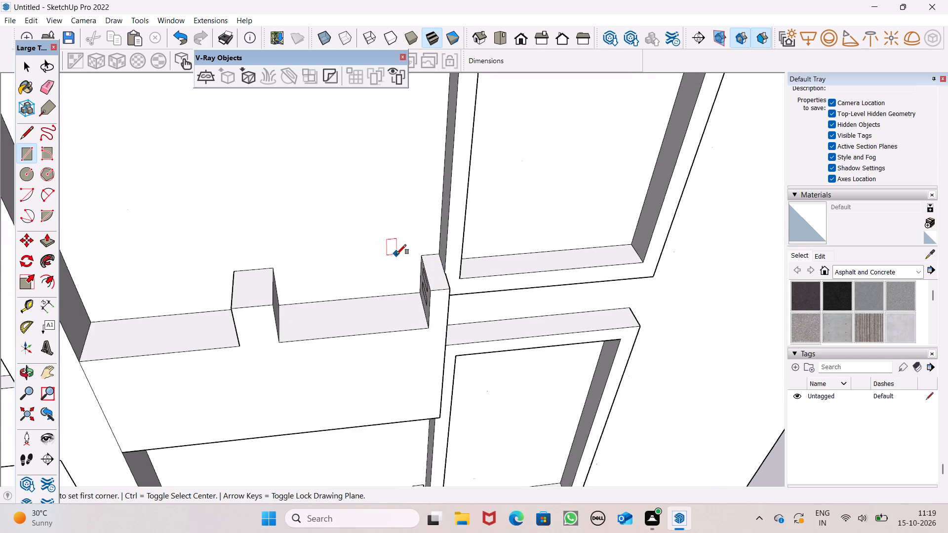
scroll(396, 257, down, 2)
scroll(384, 294, up, 3)
scroll(277, 279, down, 5)
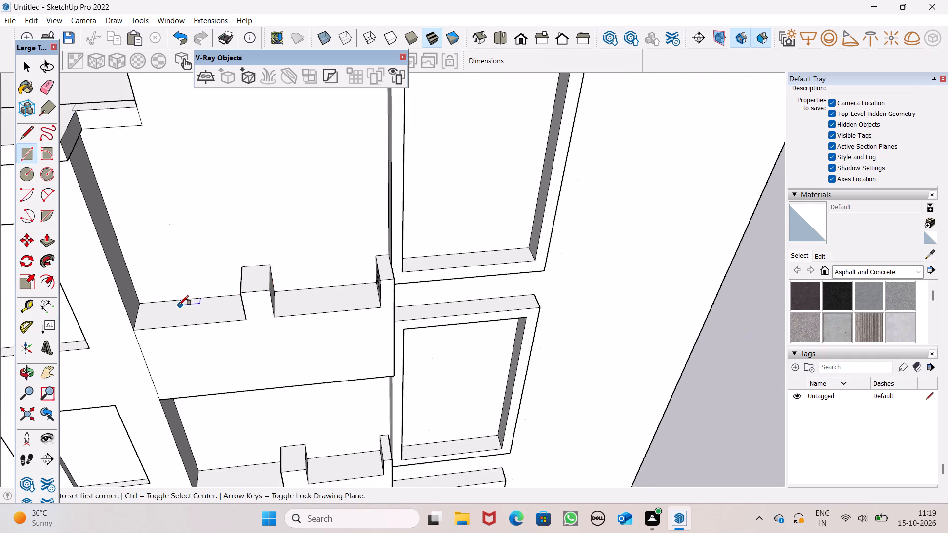
scroll(179, 305, up, 4)
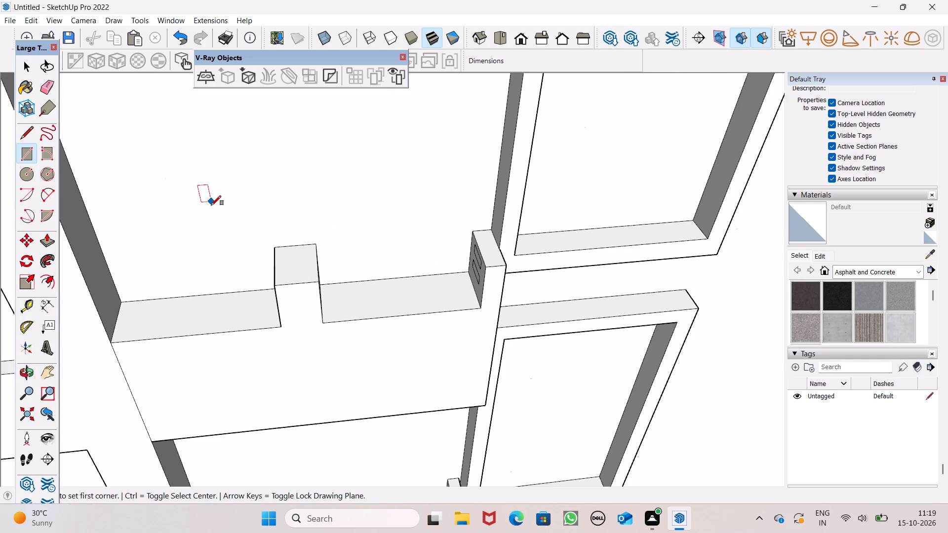
scroll(230, 264, down, 3)
middle_drag(230, 284, 232, 347)
scroll(179, 353, up, 2)
scroll(179, 353, down, 1)
scroll(178, 352, up, 1)
scroll(178, 352, down, 1)
scroll(292, 272, down, 6)
scroll(225, 341, up, 8)
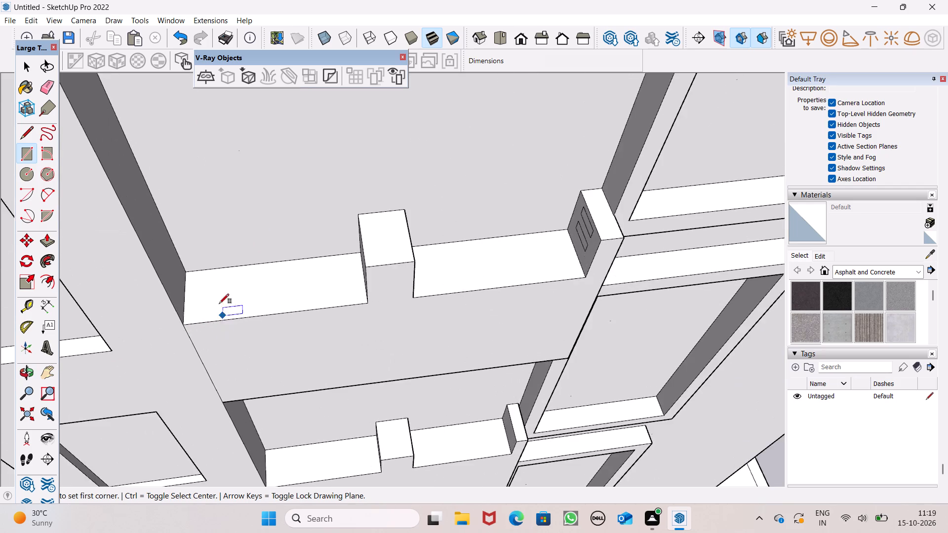
scroll(217, 295, up, 4)
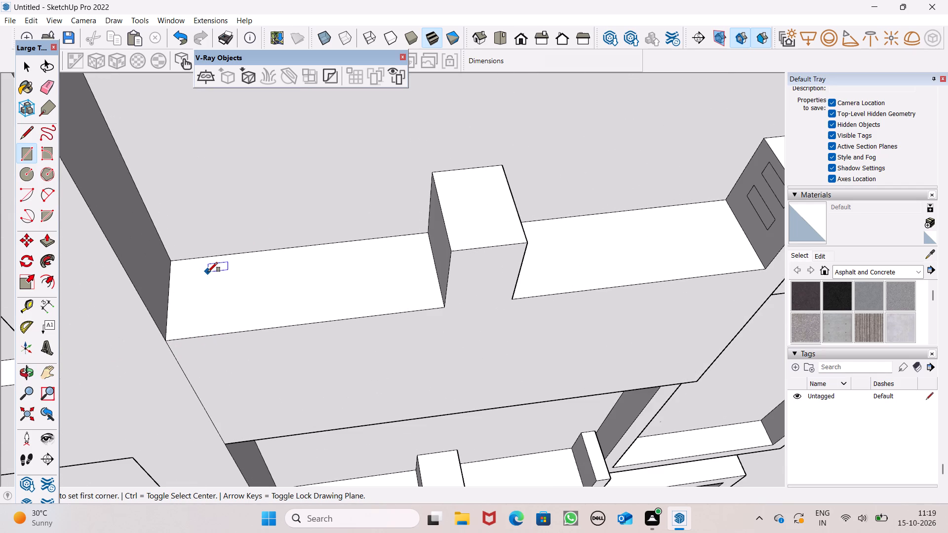
click(205, 276)
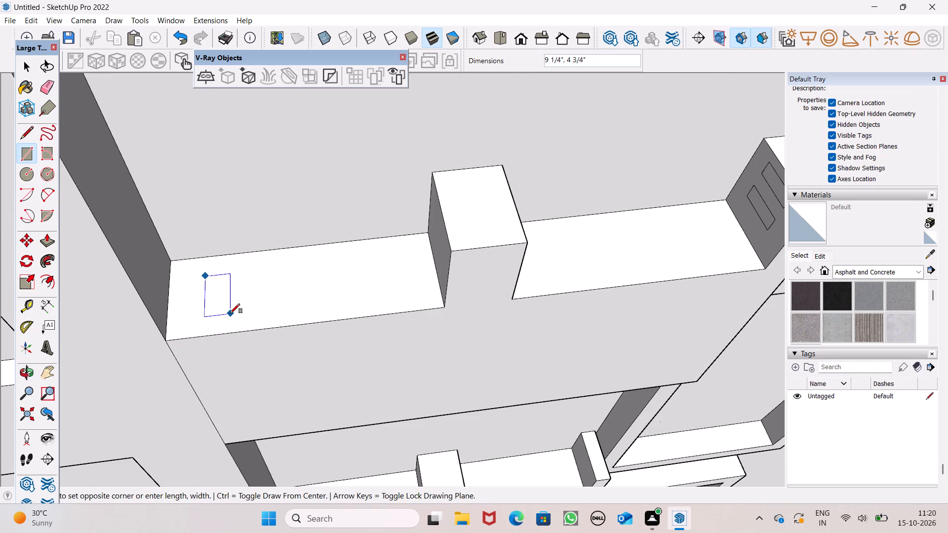
click(230, 313)
Copy the new top-face rectangle along the band by about 2' 2 3/8", toward the middle post.
key(space)
double_click(219, 306)
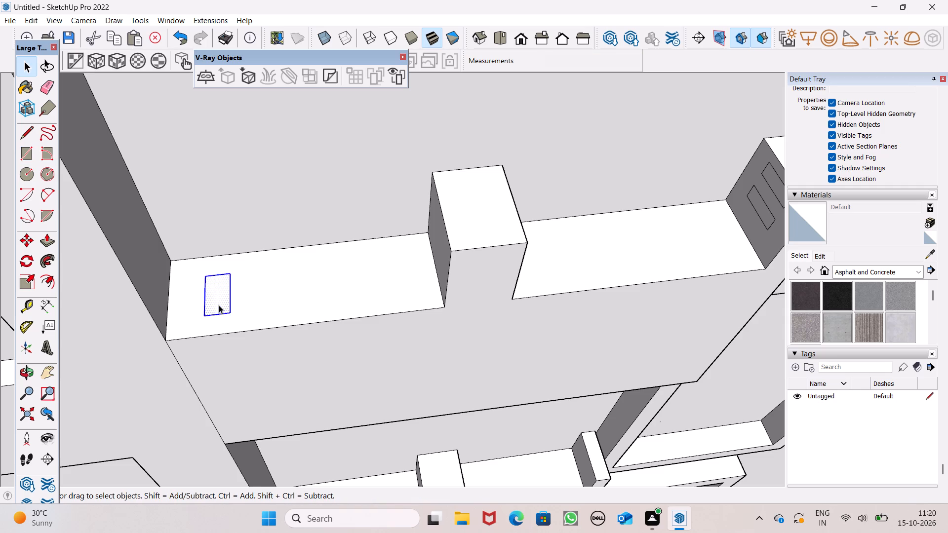
scroll(218, 305, down, 2)
key(m)
key(Return)
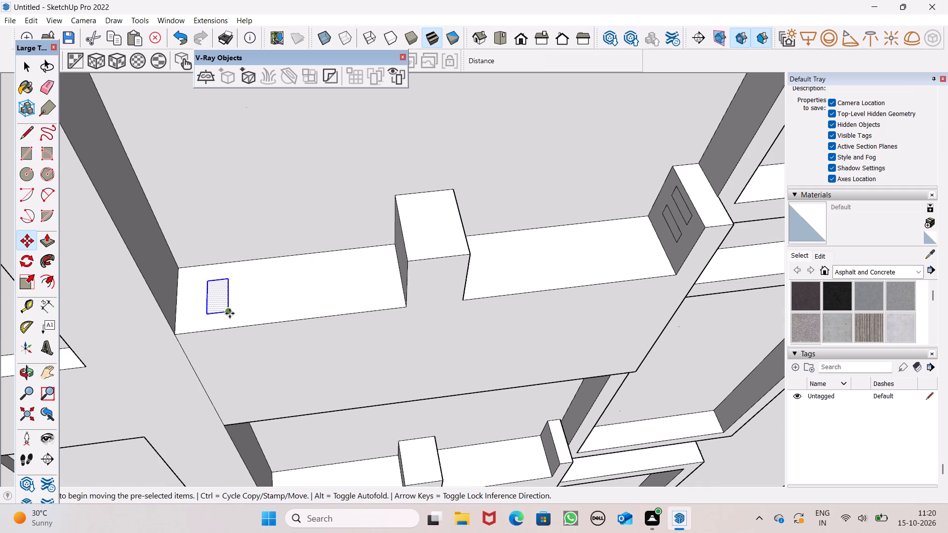
drag(230, 313, 346, 298)
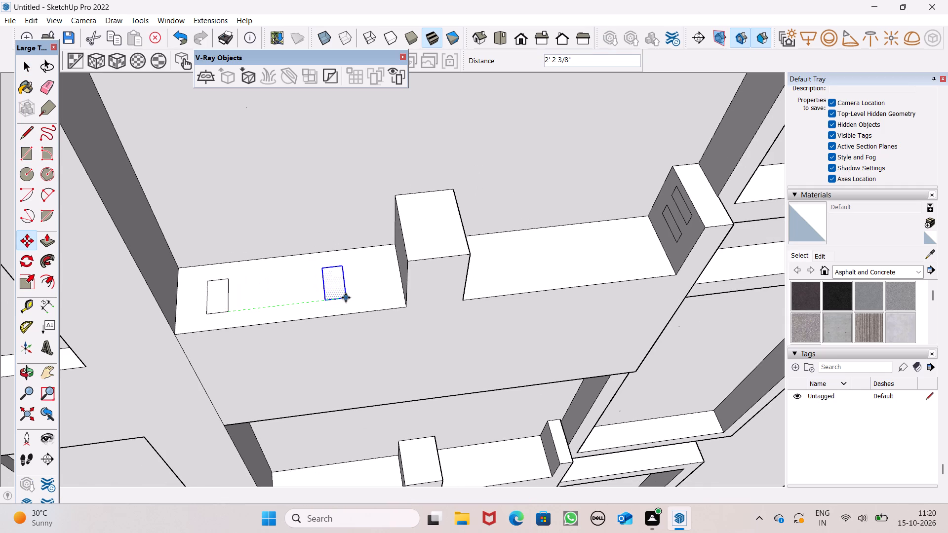
Copy the second top-face rectangle by about 3' 2 1/4" along the band, past the middle post.
drag(345, 298, 510, 275)
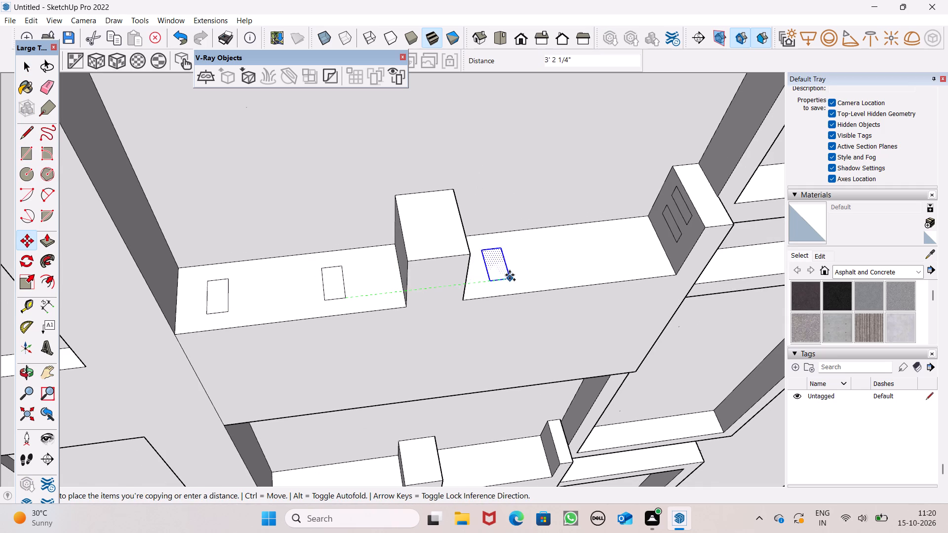
drag(510, 275, 512, 277)
Copy the third top-face rectangle along the band toward the window-side end post, leaving two rectangles on each side of the middle post.
scroll(387, 257, down, 6)
scroll(569, 241, up, 5)
scroll(390, 280, up, 2)
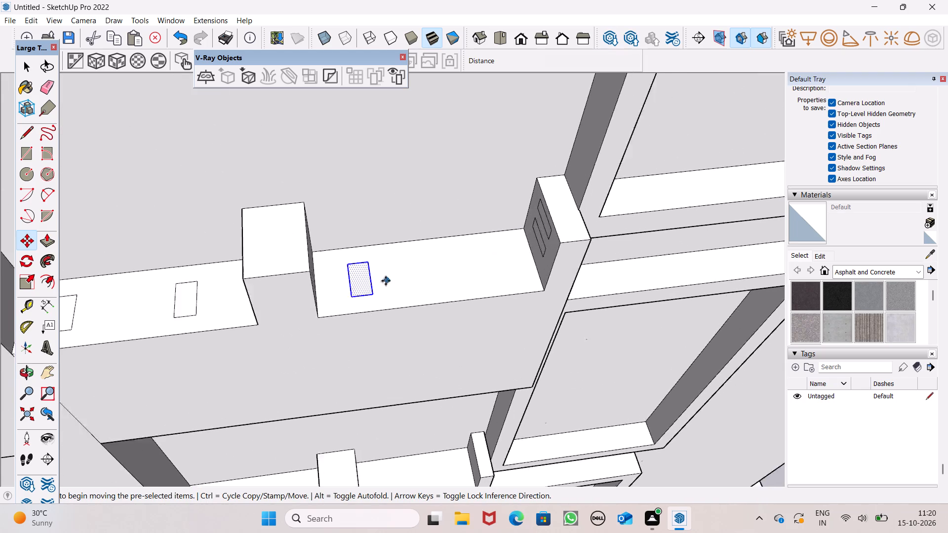
scroll(386, 281, up, 1)
drag(368, 294, 510, 278)
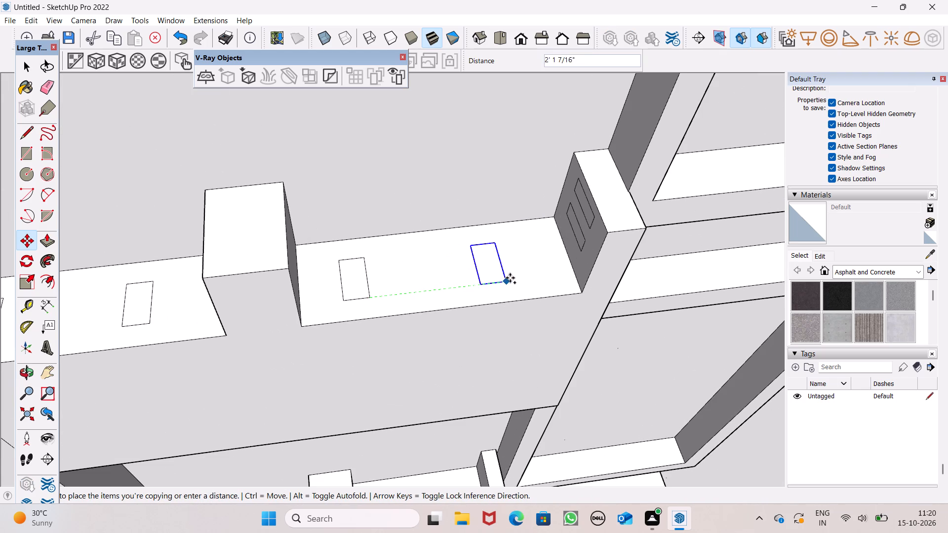
drag(510, 278, 521, 280)
key(space)
scroll(399, 269, up, 1)
scroll(396, 273, down, 1)
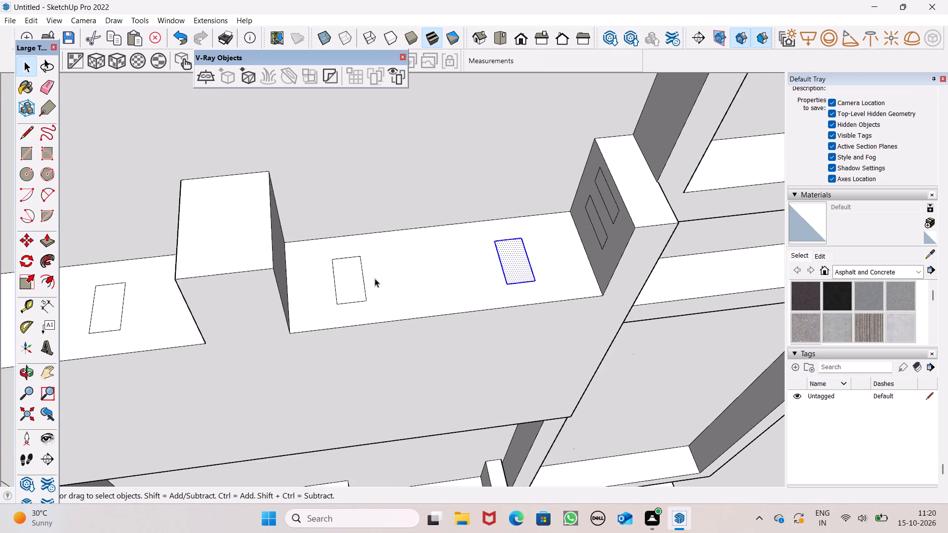
scroll(373, 305, down, 8)
scroll(514, 376, down, 12)
key(space)
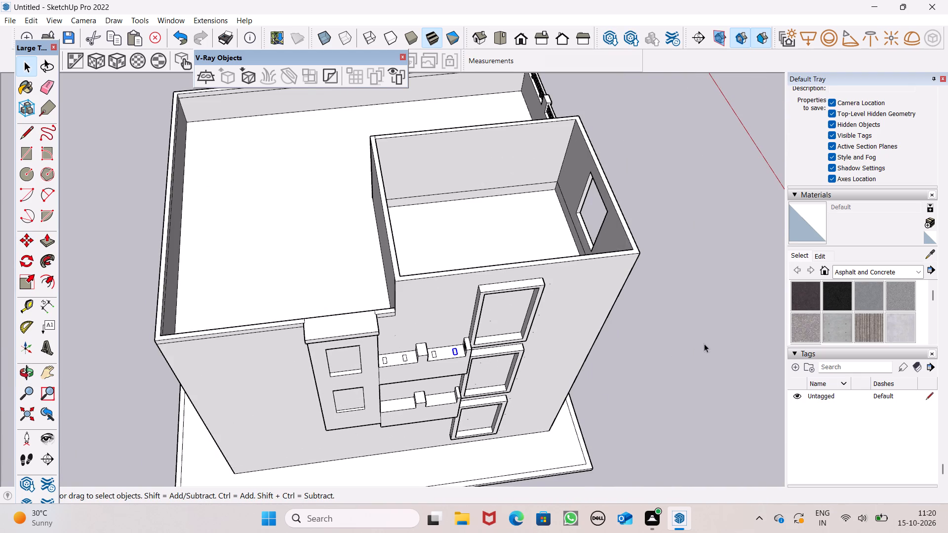
click(704, 343)
scroll(584, 334, down, 2)
middle_drag(568, 364, 492, 244)
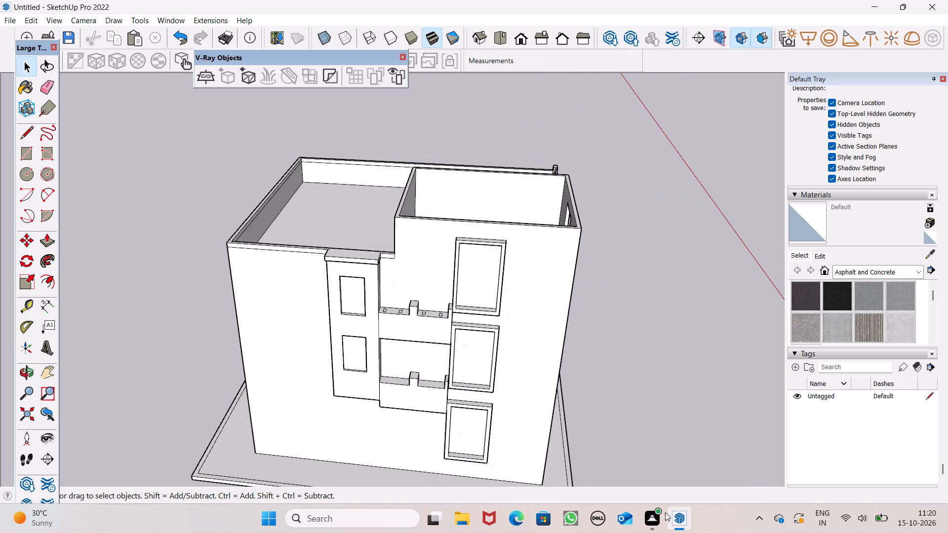
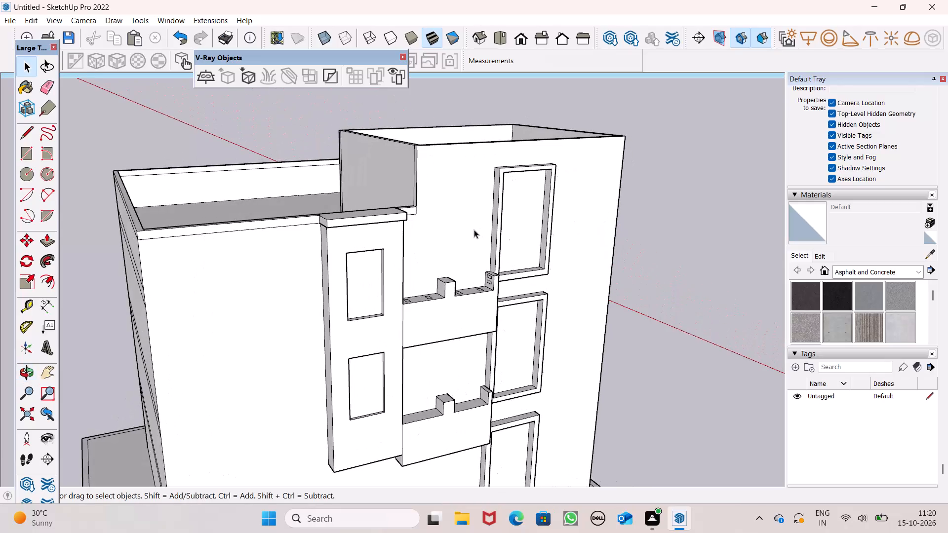
Push/Pull the lower rectangle on the upper balcony's end post about 9' 5" through the middle pier towards the opposite wall.
scroll(474, 231, up, 3)
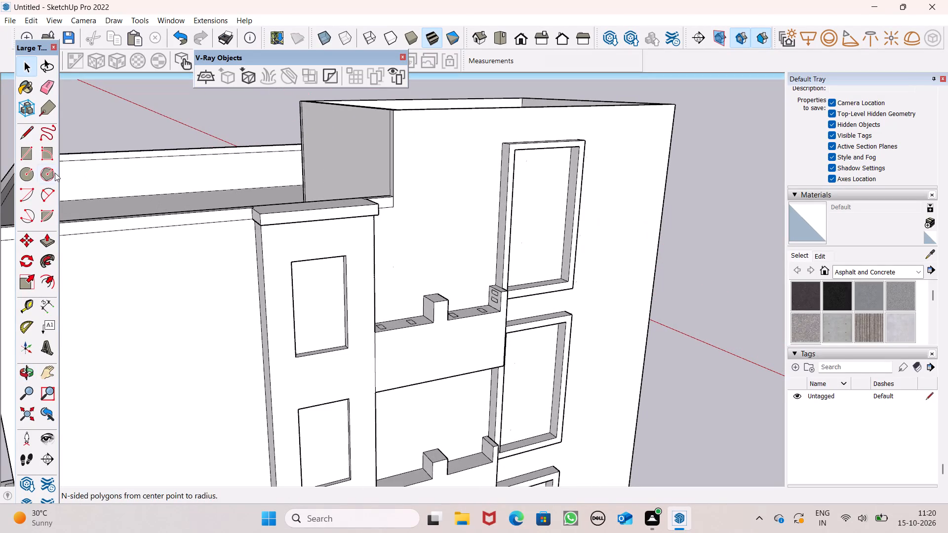
click(46, 235)
scroll(502, 284, up, 7)
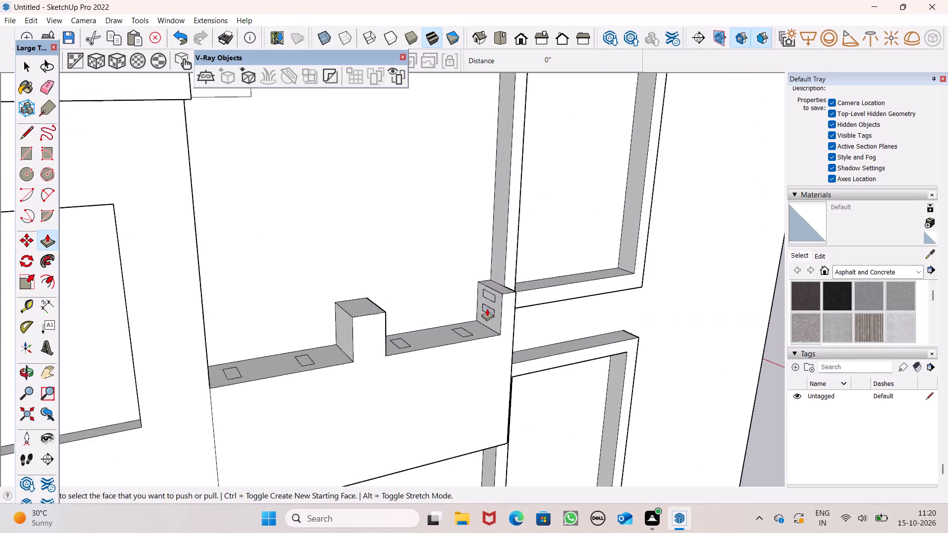
scroll(487, 308, up, 3)
scroll(523, 273, down, 5)
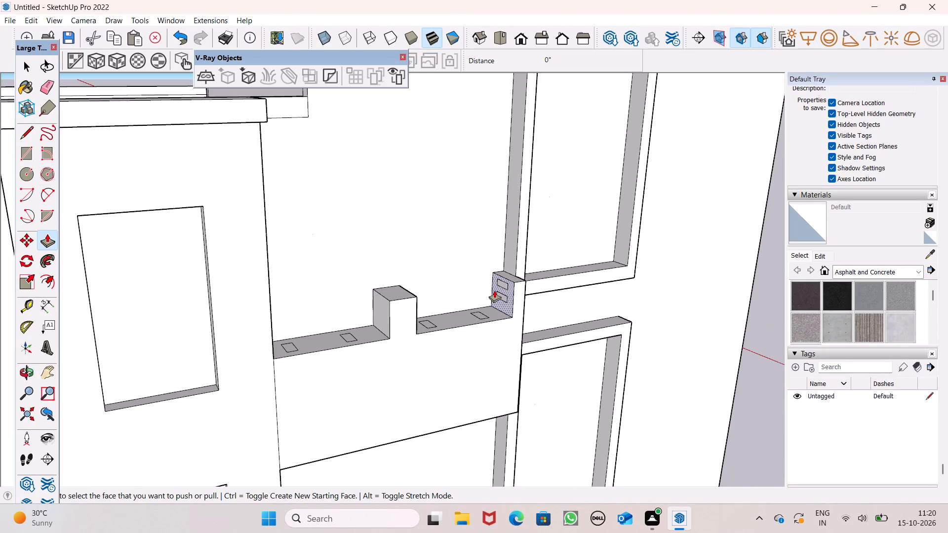
drag(501, 296, 408, 306)
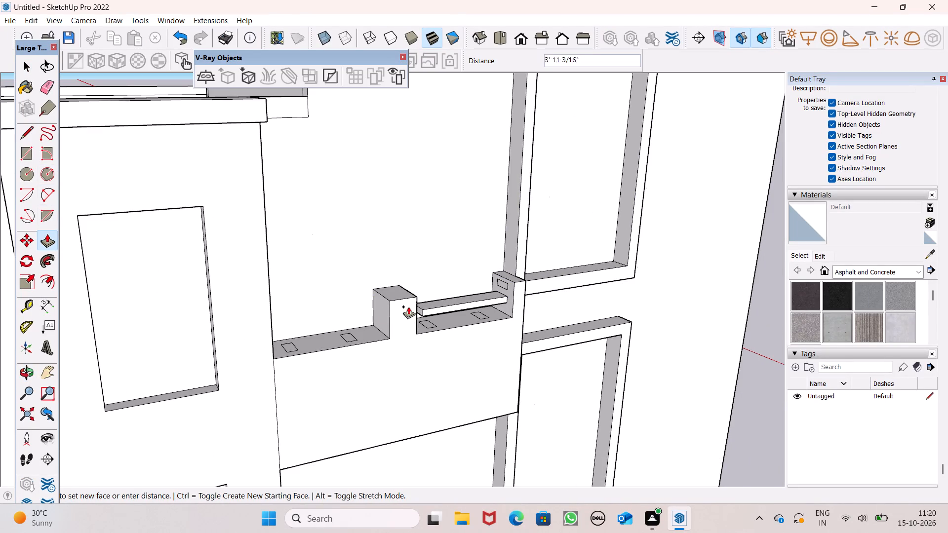
drag(408, 306, 270, 333)
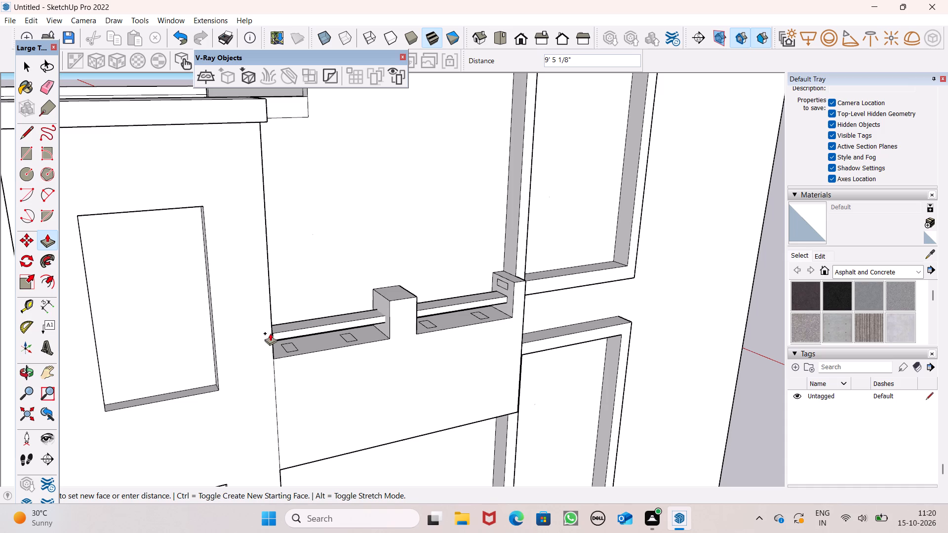
drag(270, 333, 270, 333)
Extend the lower rail's free end about 1 3/8" with Push/Pull so it meets the side wall.
middle_drag(294, 323, 163, 321)
scroll(254, 313, up, 5)
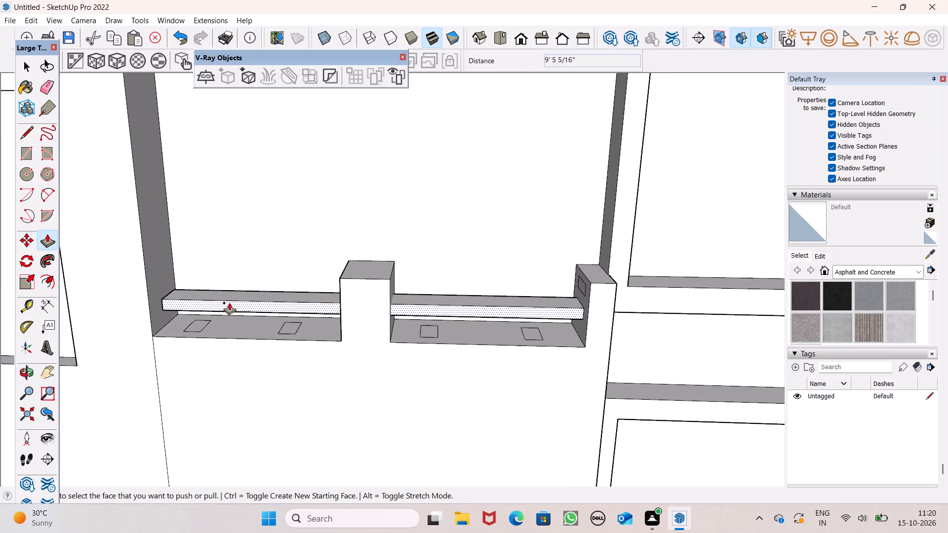
middle_drag(196, 300, 321, 293)
scroll(219, 315, up, 7)
scroll(154, 350, up, 2)
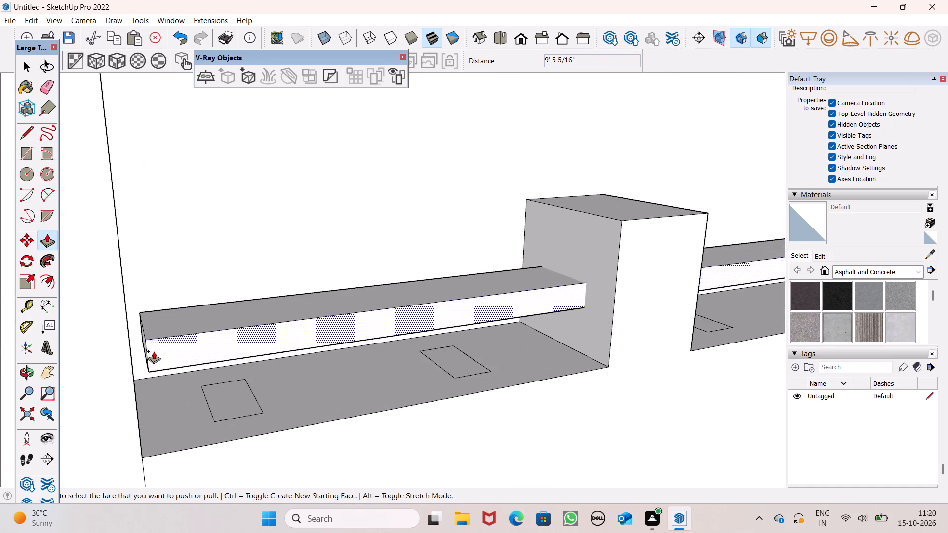
scroll(154, 351, up, 7)
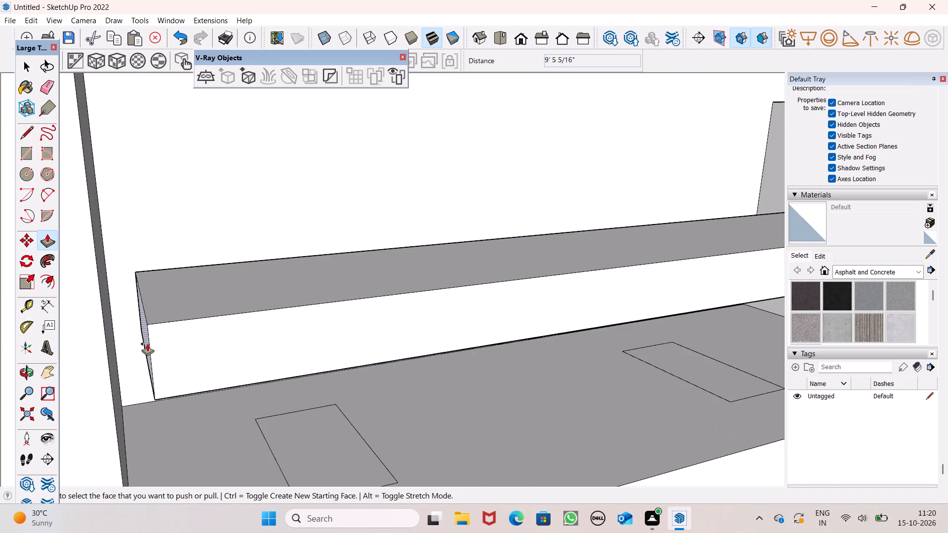
drag(148, 343, 115, 384)
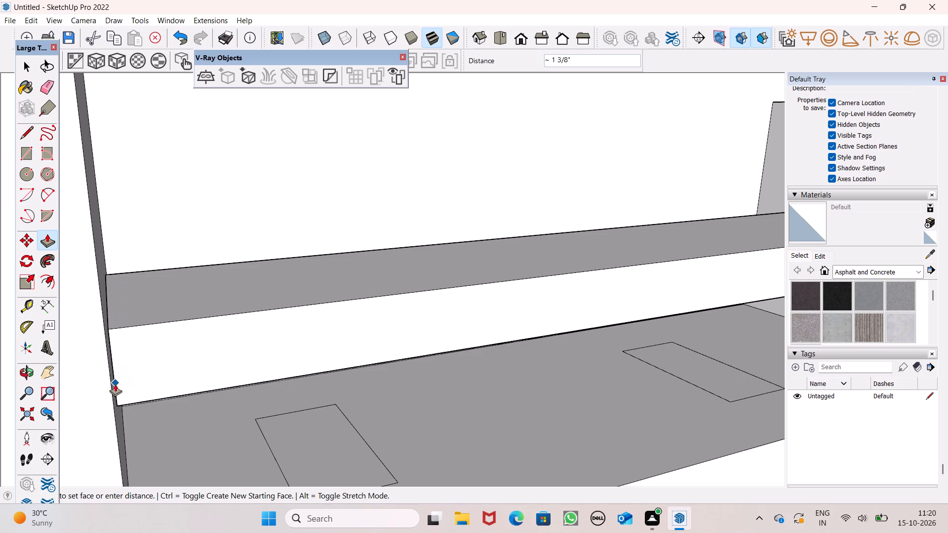
drag(115, 384, 113, 384)
Push/Pull the upper rectangle on the end post about 9' 6 11/16" across the balcony to the side wall as the top rail.
scroll(184, 283, down, 7)
scroll(437, 258, down, 7)
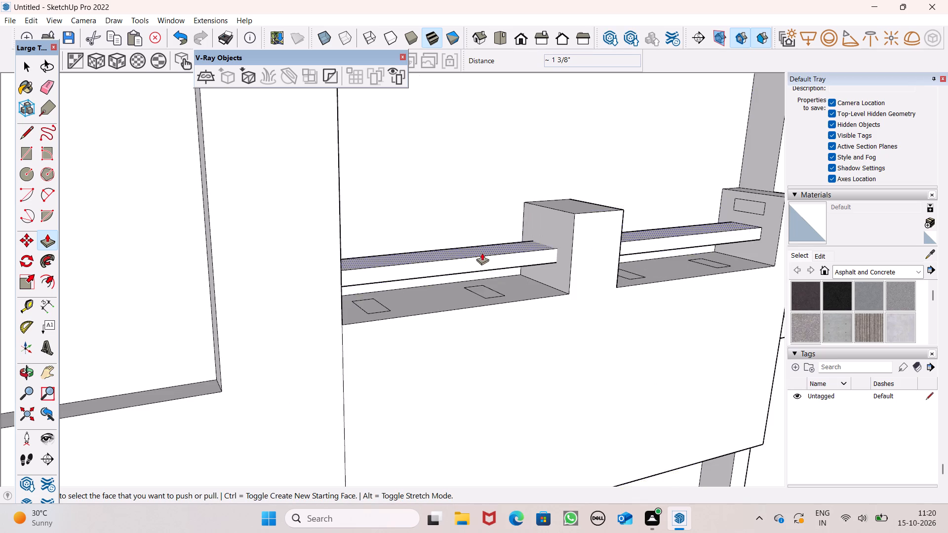
scroll(482, 253, down, 2)
scroll(715, 200, up, 7)
scroll(723, 185, down, 6)
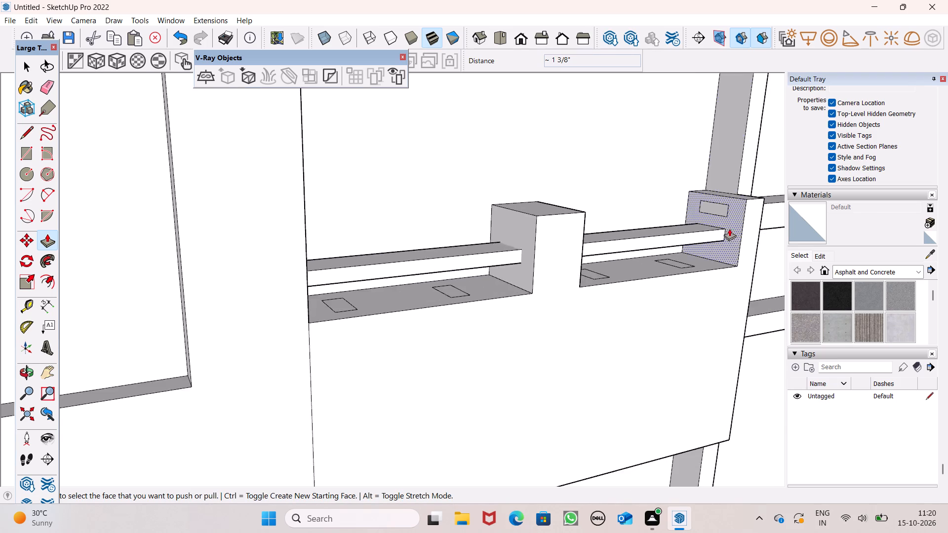
middle_drag(732, 237, 663, 285)
scroll(577, 276, down, 2)
scroll(721, 244, up, 1)
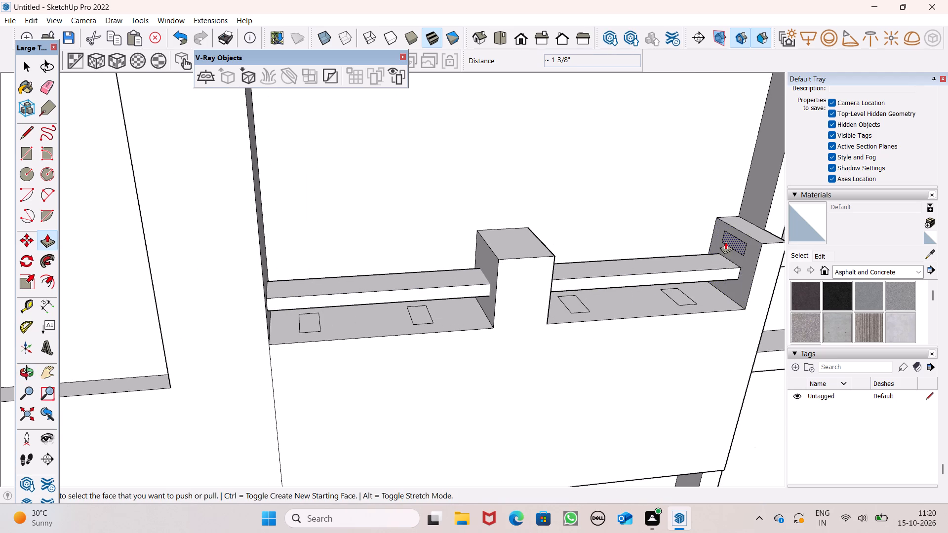
ctrl+drag(732, 242, 360, 294)
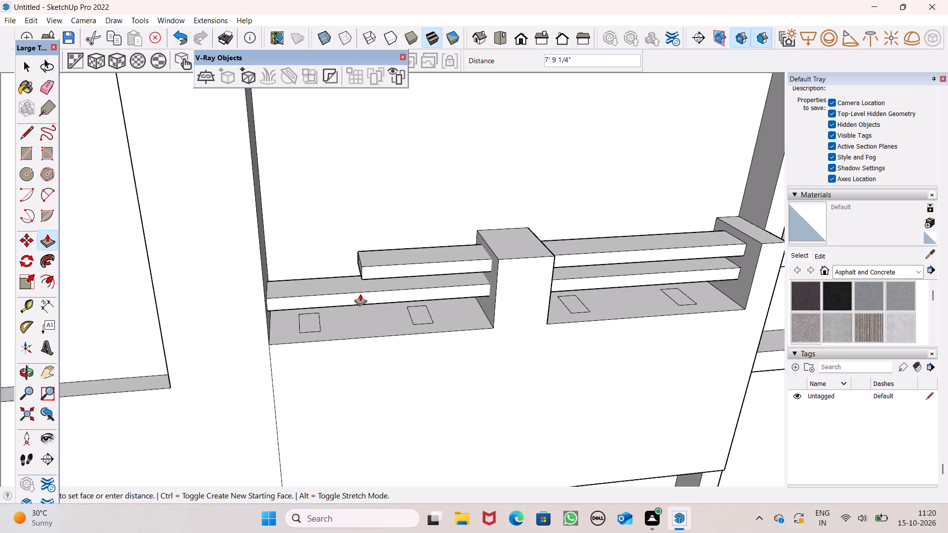
ctrl+drag(360, 294, 263, 282)
scroll(269, 282, down, 1)
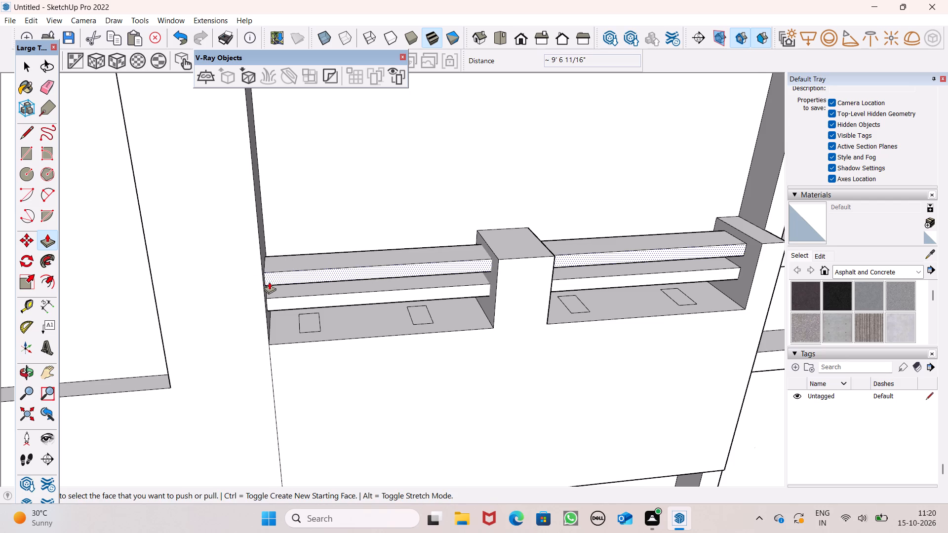
key(space)
Push/Pull the parapet rectangle nearest the side wall up about 1' 3/8" to the top rail as a baluster.
scroll(357, 250, up, 6)
middle_drag(252, 287, 255, 283)
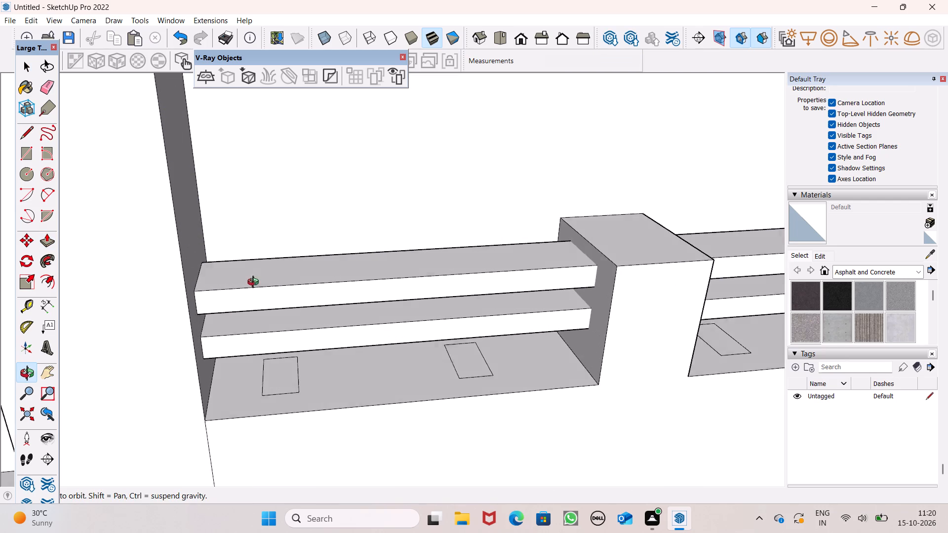
middle_drag(255, 283, 258, 186)
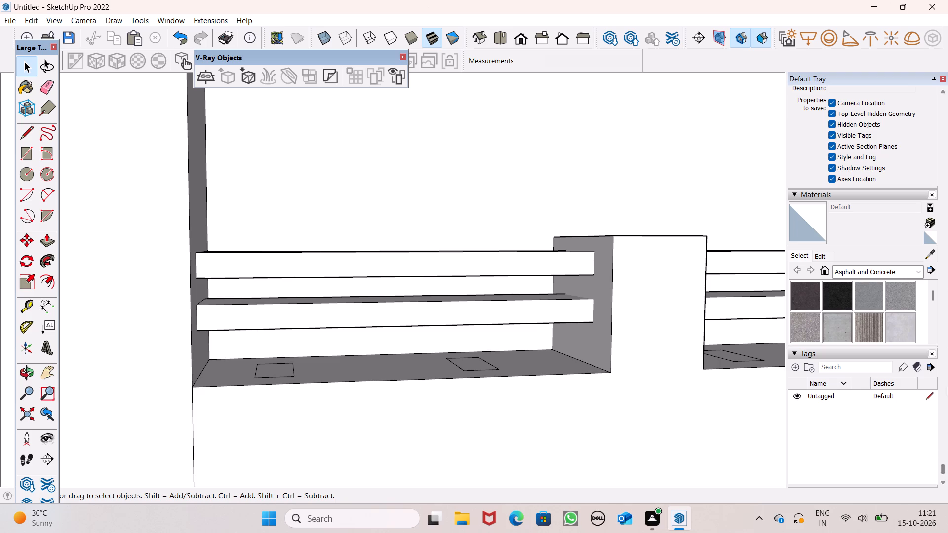
scroll(545, 250, down, 6)
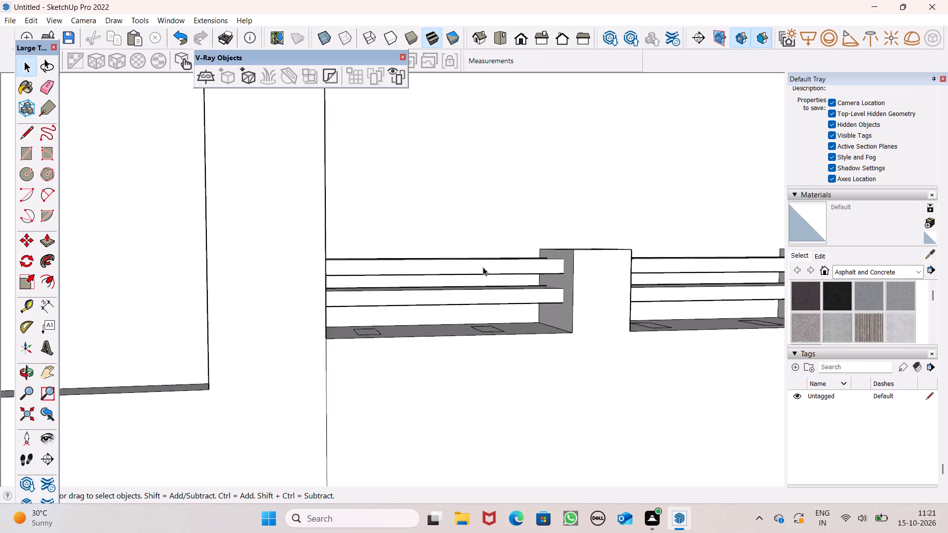
scroll(483, 267, down, 5)
middle_drag(625, 304, 559, 424)
scroll(441, 344, up, 5)
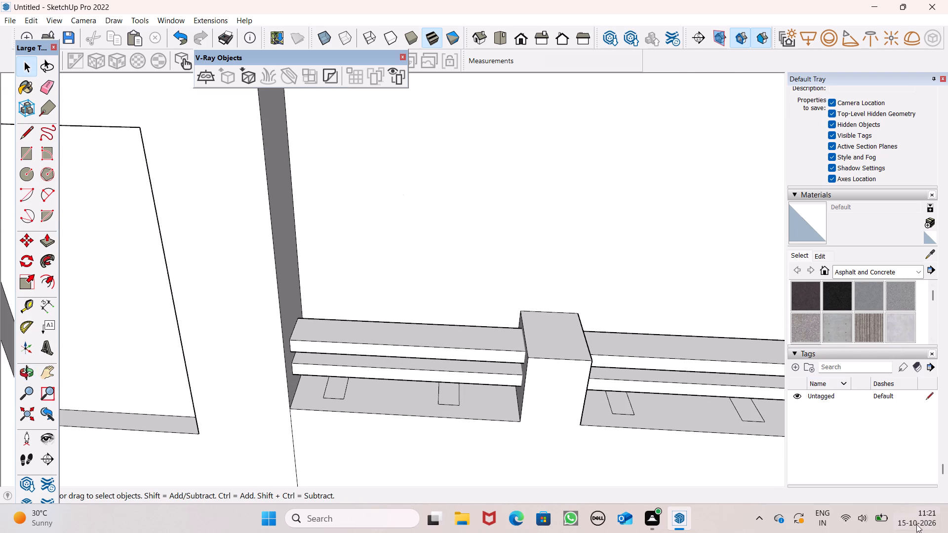
click(52, 242)
scroll(320, 336, up, 3)
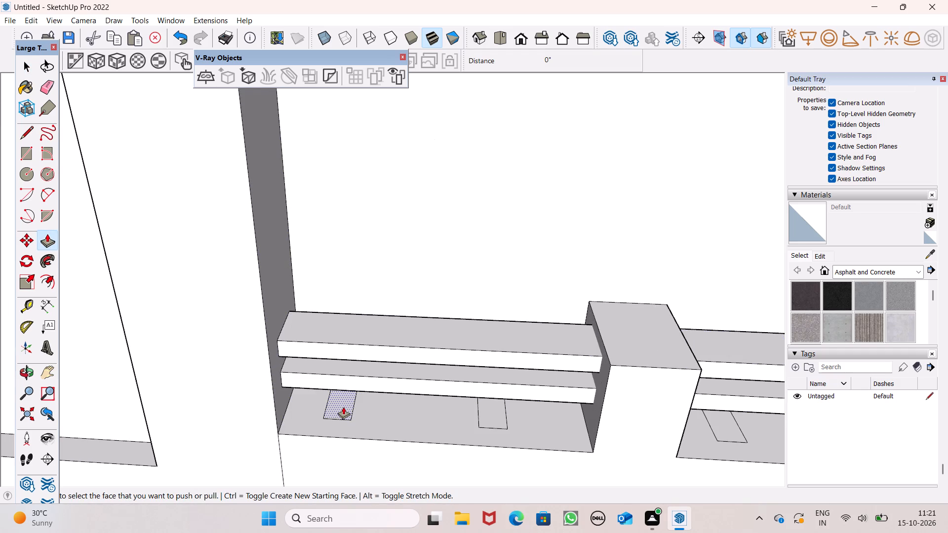
drag(343, 407, 344, 346)
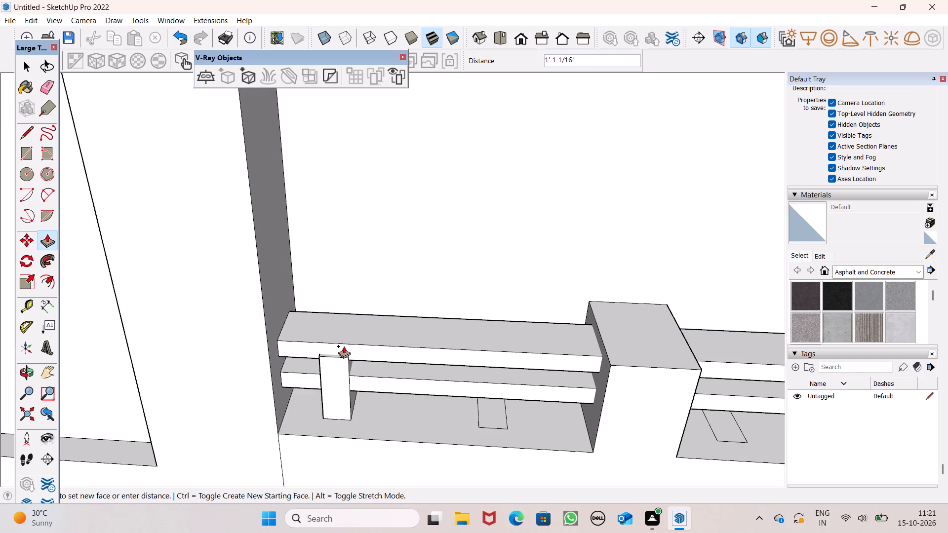
drag(344, 346, 345, 348)
Raise the second parapet rectangle, between the first baluster and the middle pier, about 1' 7/16" to the top rail.
middle_drag(377, 320, 368, 308)
scroll(367, 305, up, 1)
scroll(495, 417, up, 2)
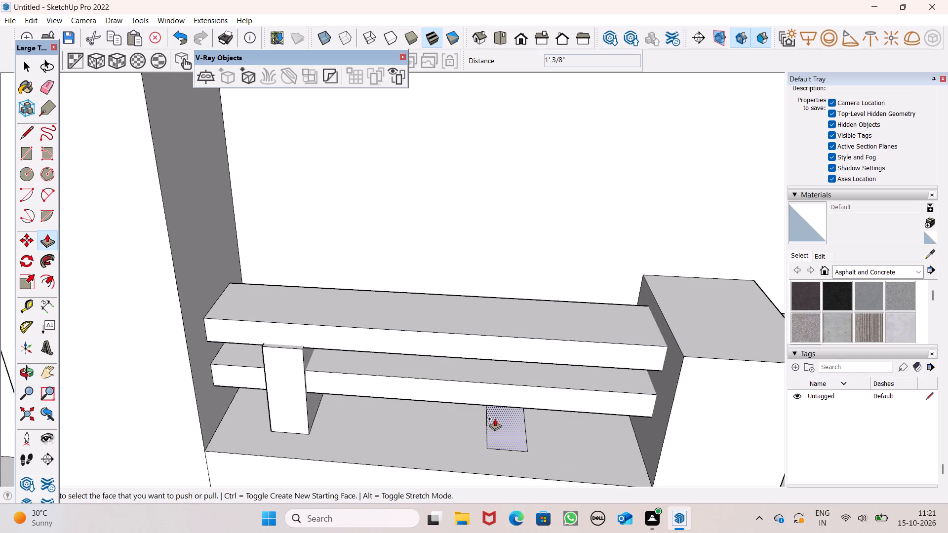
drag(506, 430, 506, 352)
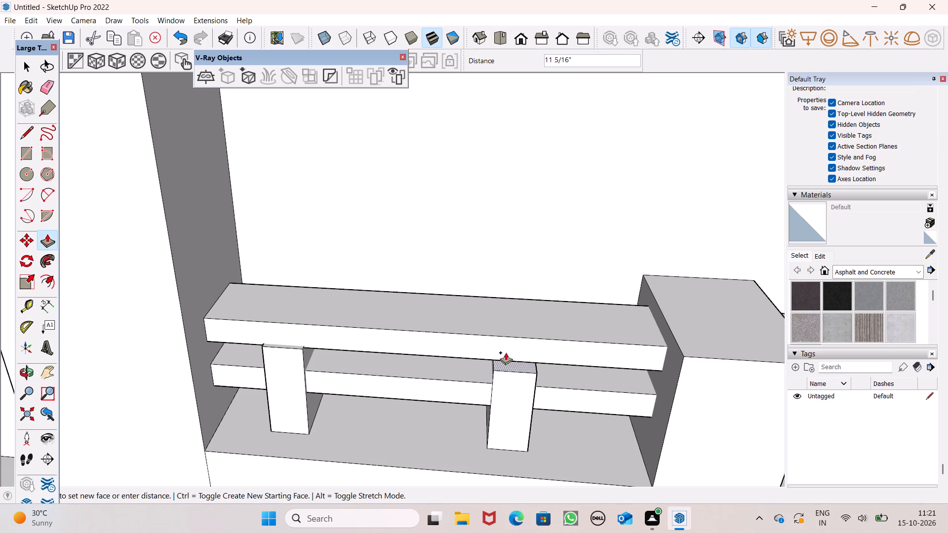
drag(506, 352, 507, 347)
drag(507, 347, 507, 344)
Raise the rectangle just past the middle pier, in the other parapet bay, about 1' 1/2" to the top rail.
scroll(505, 315, down, 5)
scroll(408, 311, down, 4)
scroll(332, 326, down, 1)
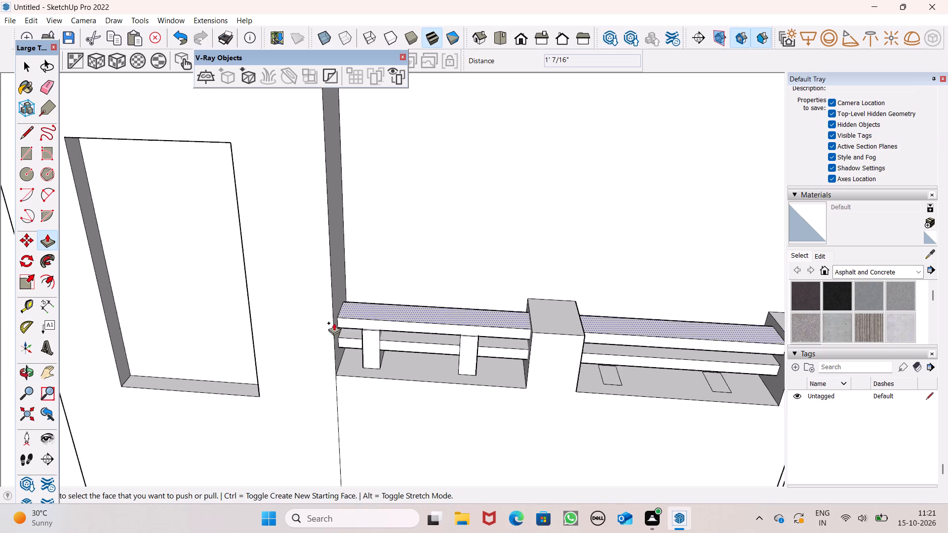
scroll(663, 364, up, 5)
scroll(577, 365, up, 6)
scroll(582, 358, down, 5)
scroll(540, 374, up, 1)
scroll(534, 376, down, 1)
middle_drag(603, 382, 508, 402)
scroll(506, 414, up, 1)
scroll(404, 347, down, 3)
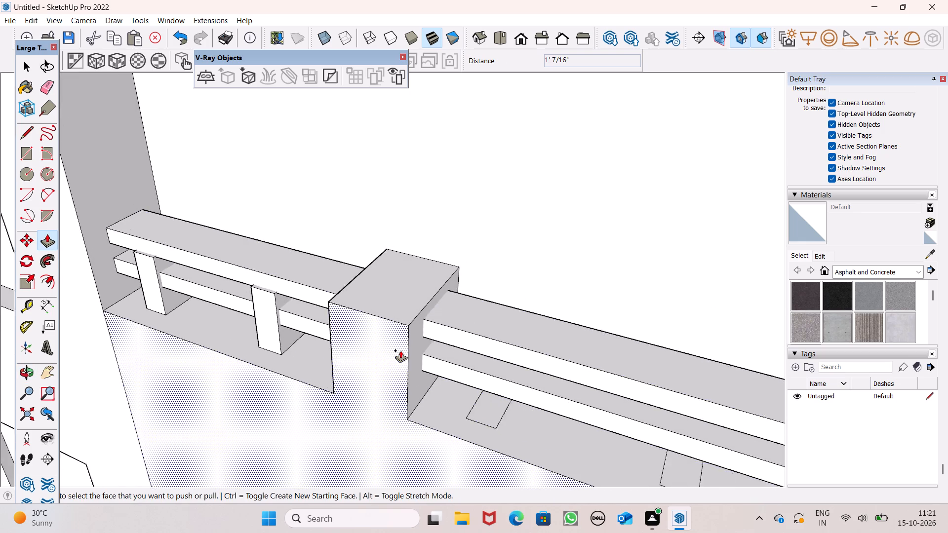
scroll(400, 350, down, 2)
scroll(494, 357, down, 3)
middle_drag(530, 398, 559, 385)
scroll(512, 385, up, 4)
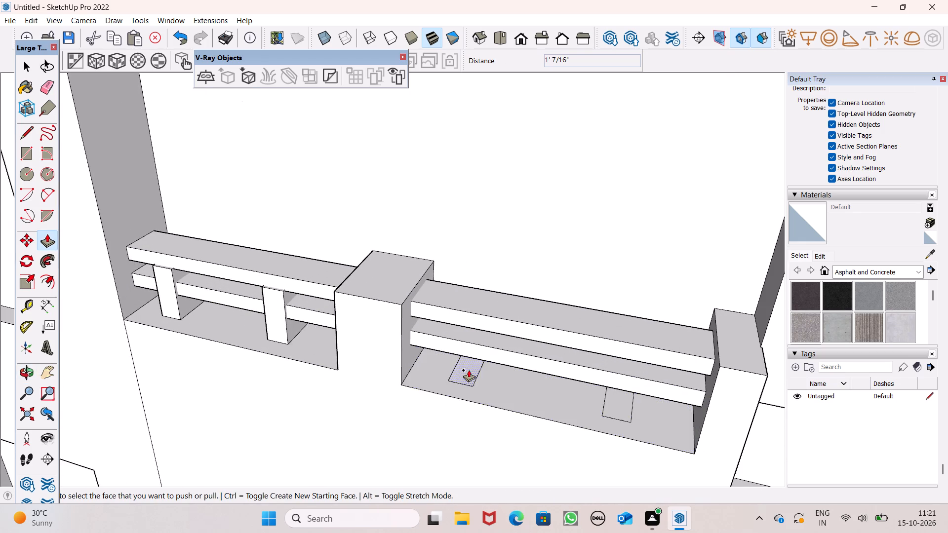
scroll(464, 366, up, 1)
scroll(464, 365, down, 1)
scroll(464, 365, up, 1)
scroll(464, 365, down, 1)
scroll(464, 365, up, 1)
drag(469, 370, 473, 318)
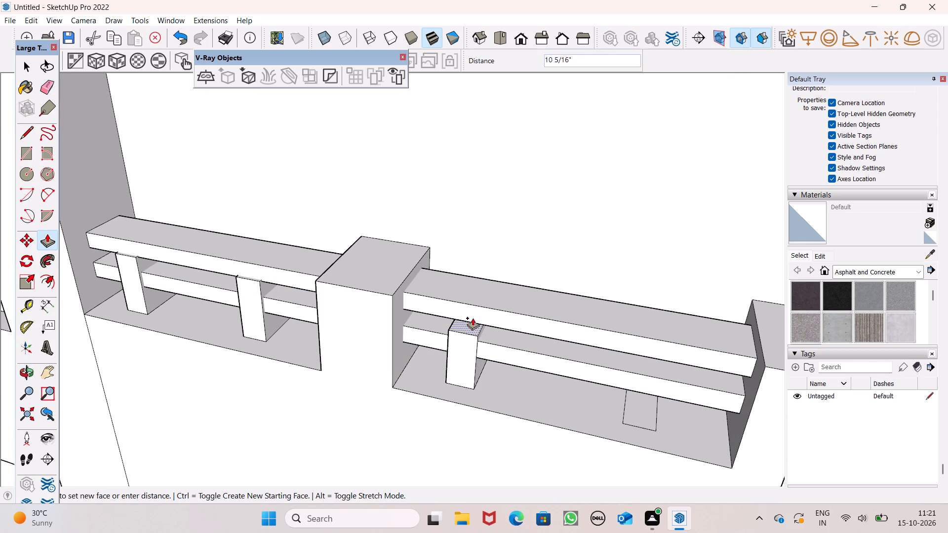
drag(473, 318, 475, 307)
Push/Pull the last parapet rectangle, nearest the end post, up to the top rail as the fourth baluster.
scroll(475, 305, down, 5)
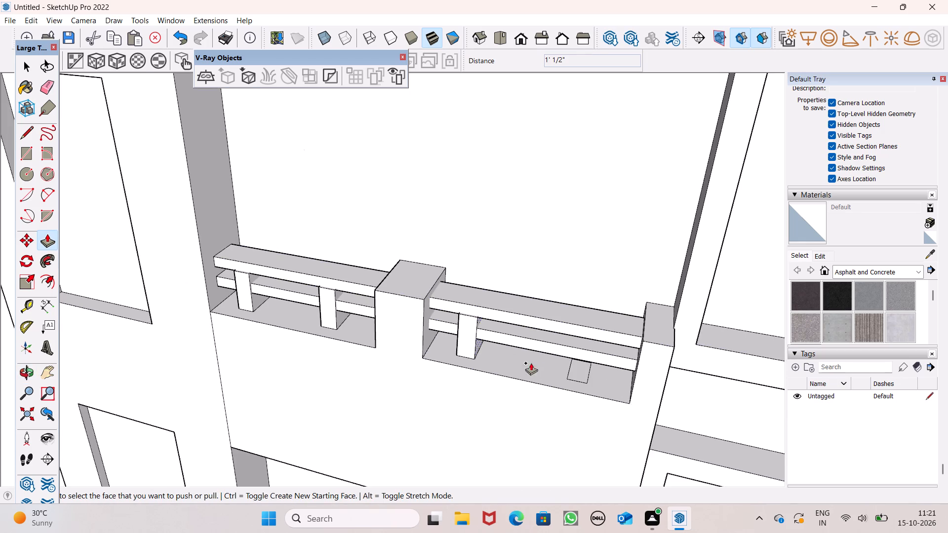
scroll(588, 357, up, 1)
scroll(588, 357, down, 1)
scroll(588, 357, up, 2)
drag(580, 376, 586, 329)
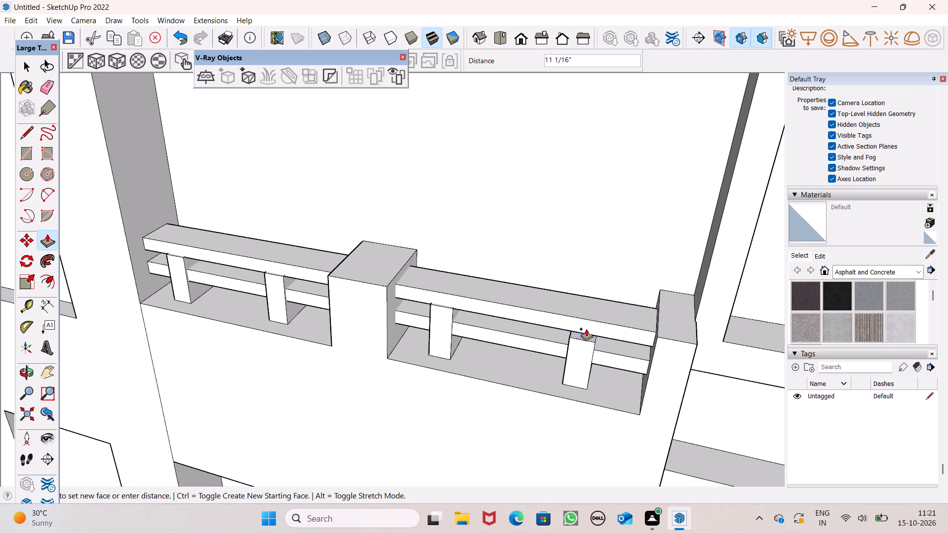
drag(586, 329, 587, 322)
scroll(550, 303, down, 9)
key(space)
Inspect the building from the front and side, and examine the lower balcony's notched parapet up close.
scroll(571, 295, down, 11)
middle_drag(598, 334, 659, 245)
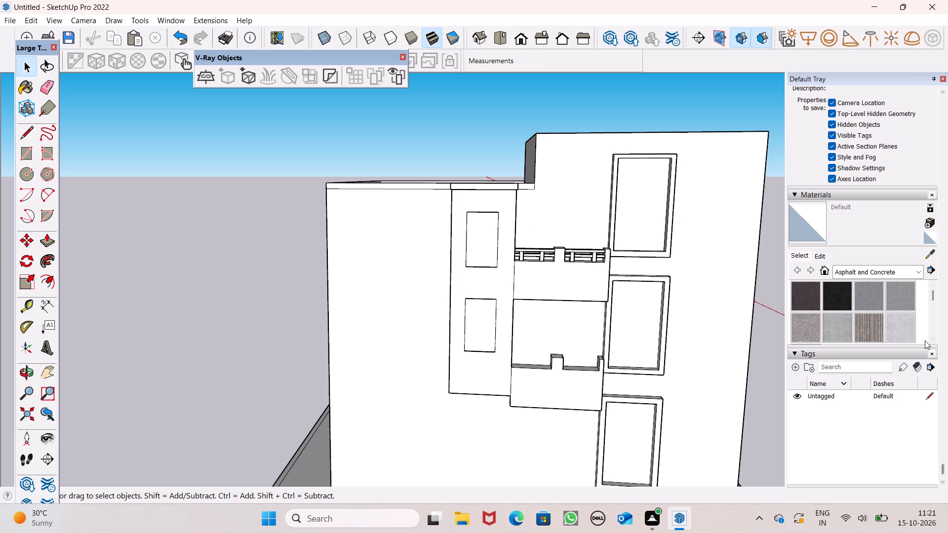
scroll(871, 372, down, 1)
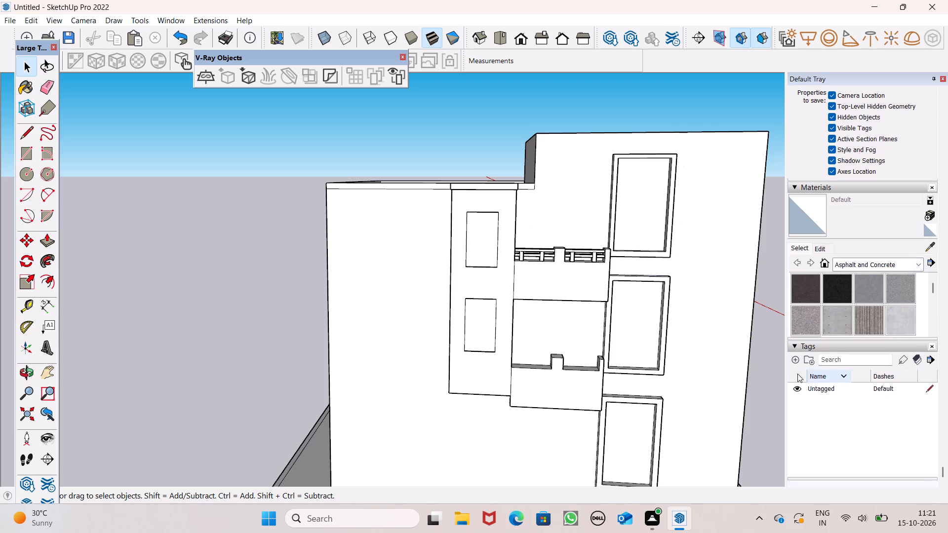
scroll(711, 329, down, 1)
scroll(548, 338, down, 3)
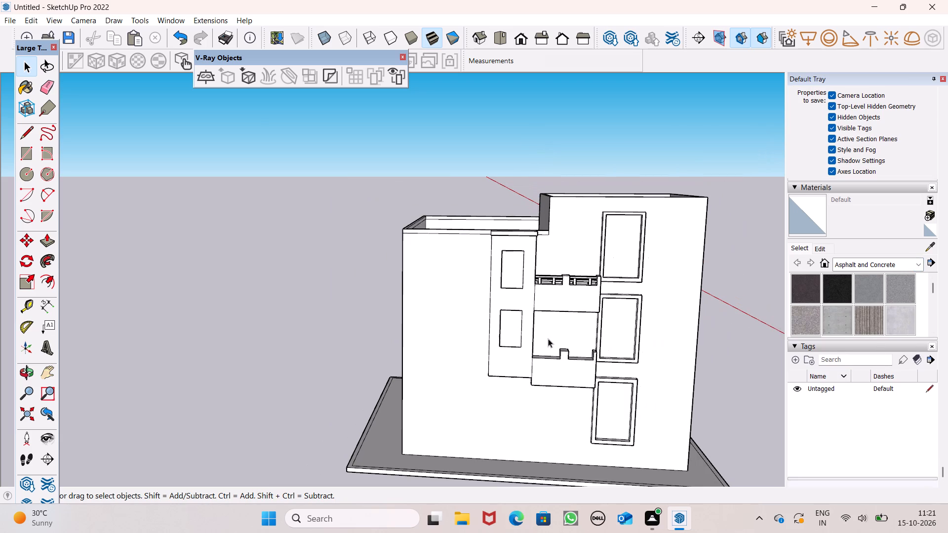
scroll(704, 326, down, 2)
middle_drag(685, 351, 447, 367)
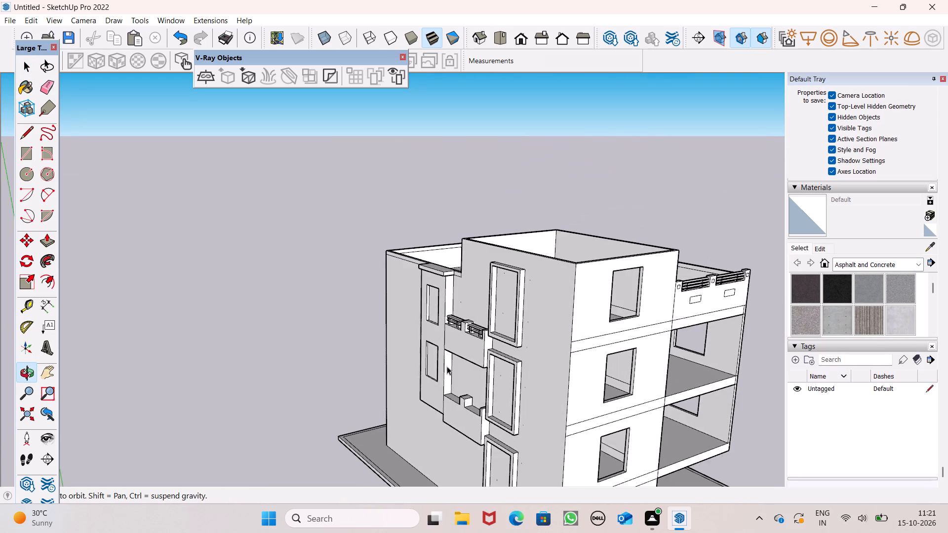
scroll(425, 409, up, 2)
scroll(443, 407, down, 1)
scroll(448, 405, up, 3)
scroll(496, 412, up, 6)
middle_drag(498, 411, 469, 400)
scroll(411, 376, up, 3)
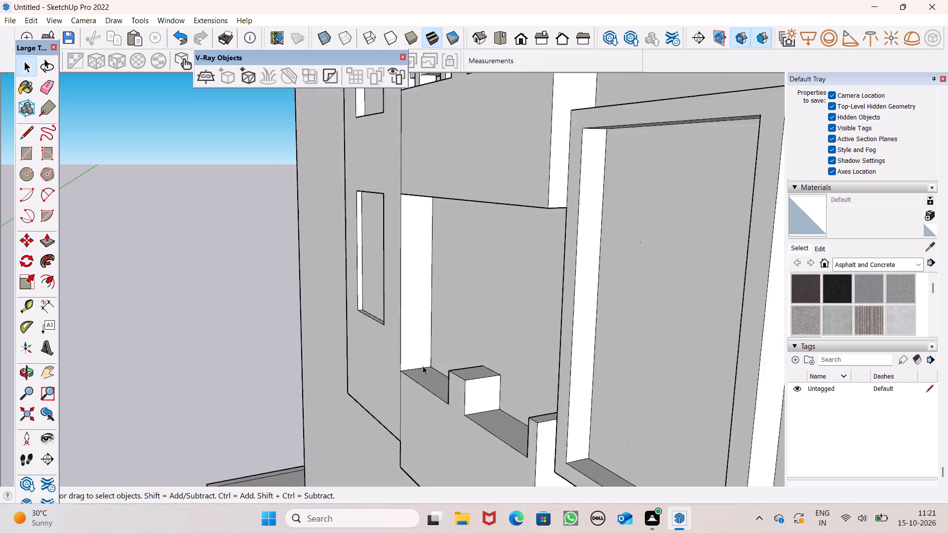
Draw a horizontal rectangle about 8 1/8" by 2 13/16" on the inner face of the lower balcony's end post.
scroll(423, 366, up, 2)
middle_drag(513, 418, 891, 439)
middle_drag(614, 349, 727, 350)
scroll(702, 360, up, 1)
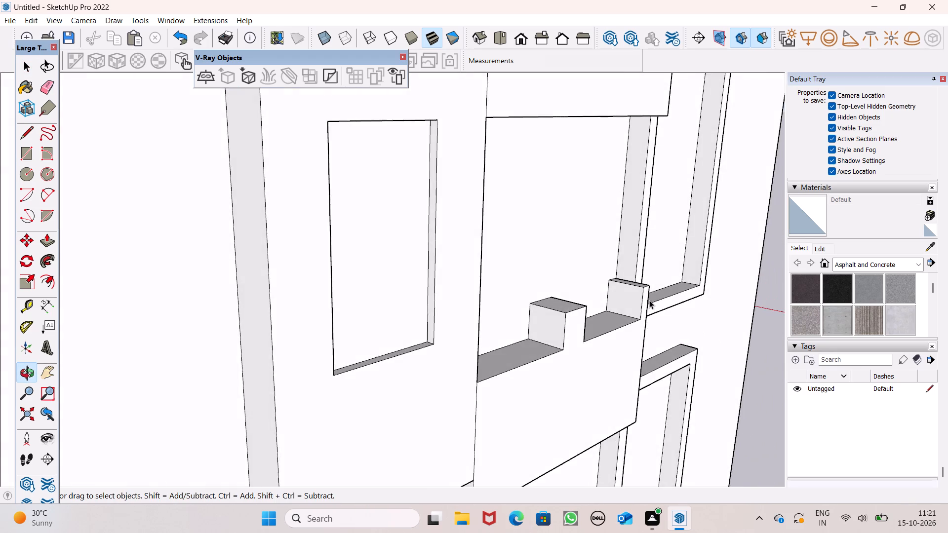
scroll(644, 297, up, 4)
click(28, 159)
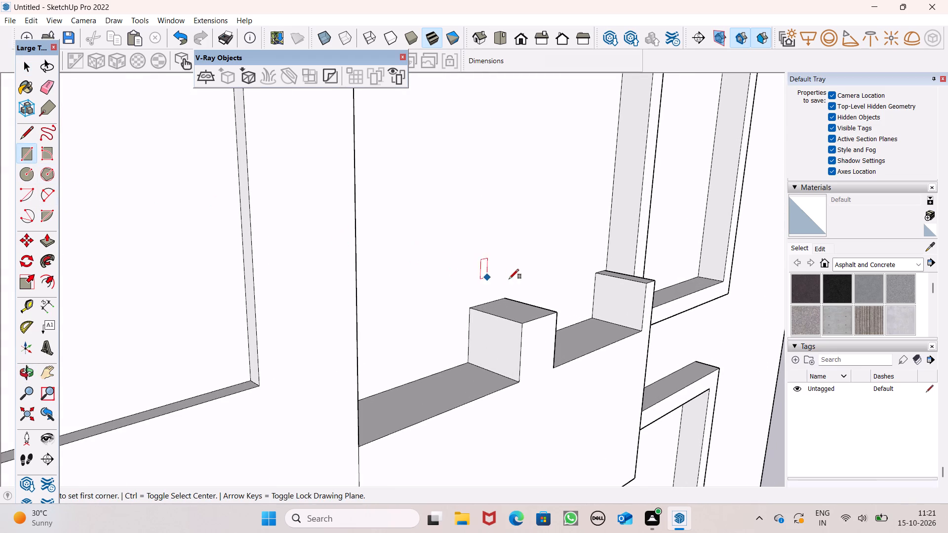
scroll(606, 300, up, 5)
middle_drag(639, 326, 672, 315)
scroll(587, 302, up, 2)
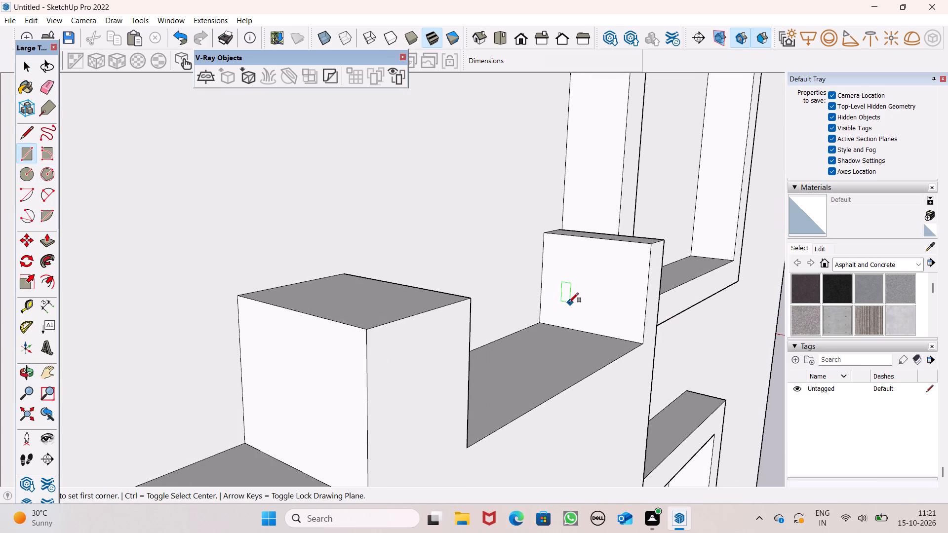
click(565, 301)
click(611, 326)
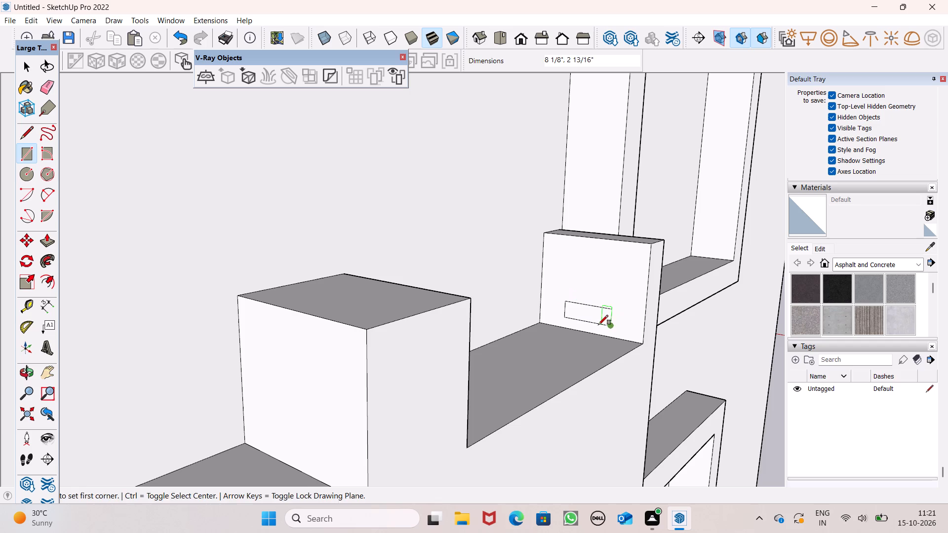
Nudge the end-post rectangle slightly upward and copy it about 6" above as the second rail profile.
key(space)
double_click(593, 316)
key(m)
key(Return)
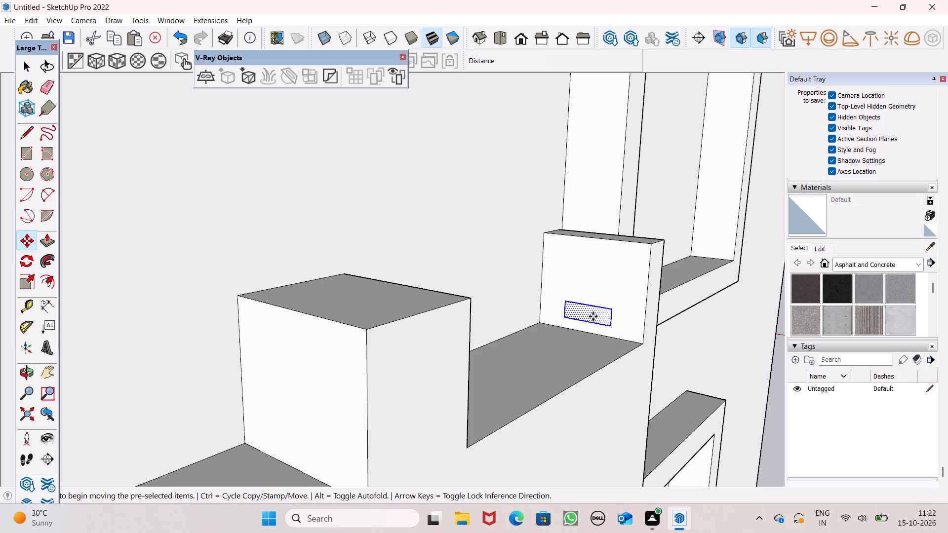
drag(609, 325, 611, 315)
ctrl+drag(611, 315, 617, 278)
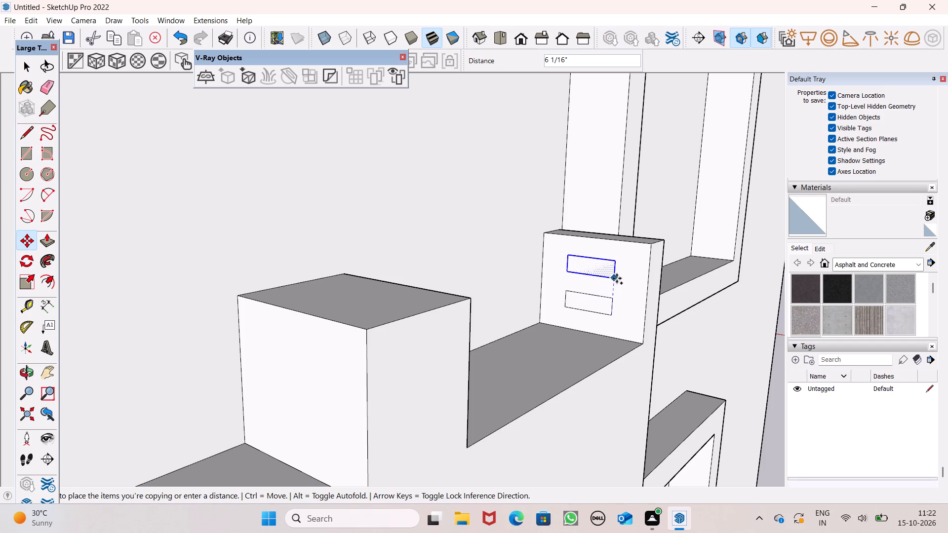
ctrl+drag(617, 278, 617, 275)
key(space)
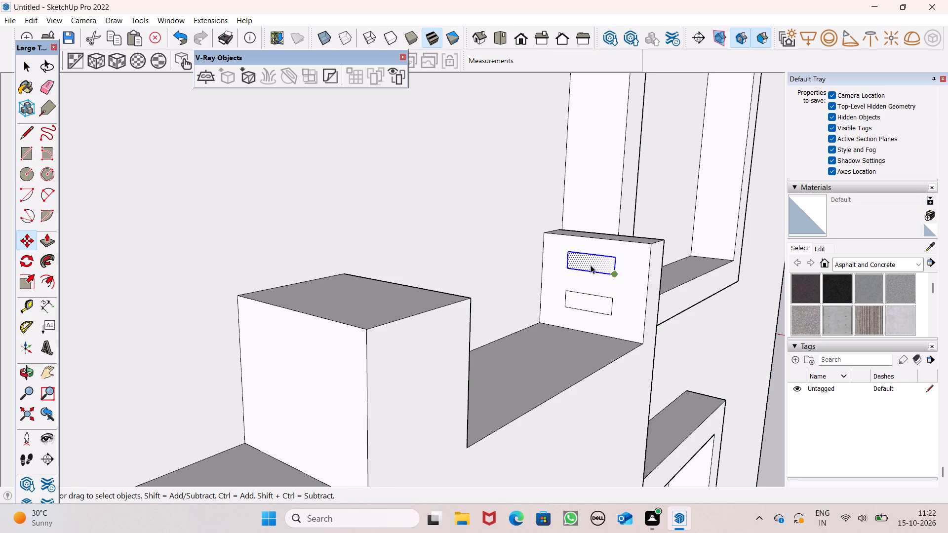
scroll(589, 267, down, 14)
click(734, 284)
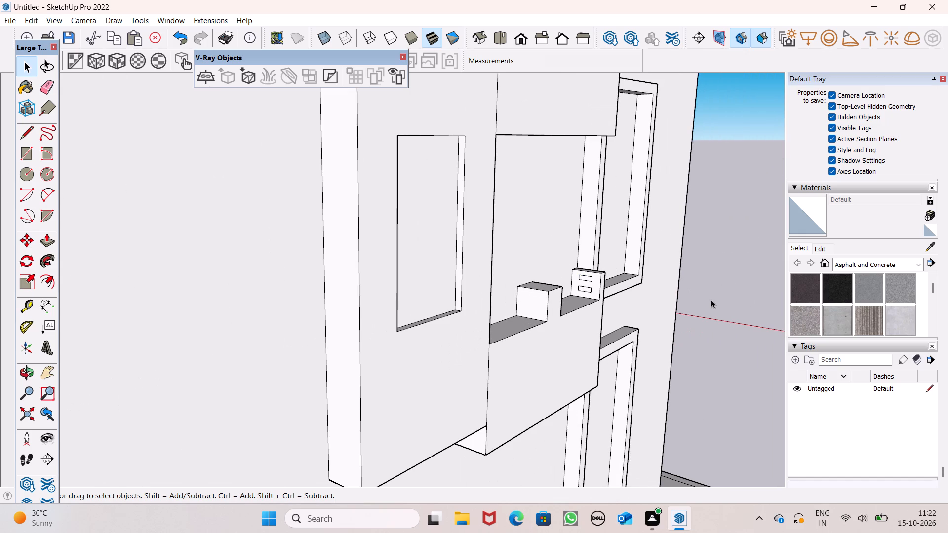
Draw a rectangle about 8 9/16" by 6 1/8" on the lower balcony's parapet top, in the bay before the middle pier.
scroll(709, 300, down, 3)
middle_drag(691, 325, 458, 419)
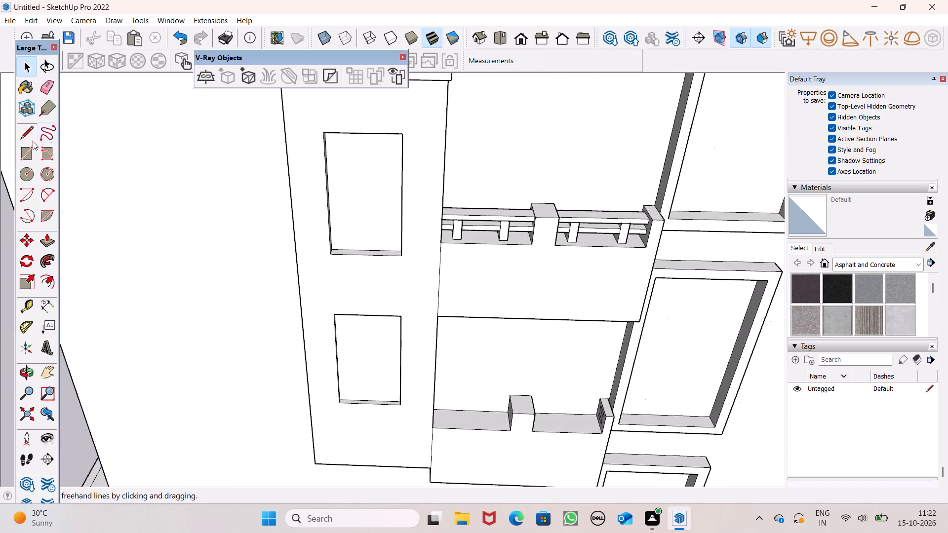
click(18, 153)
scroll(405, 251, down, 2)
scroll(488, 404, up, 1)
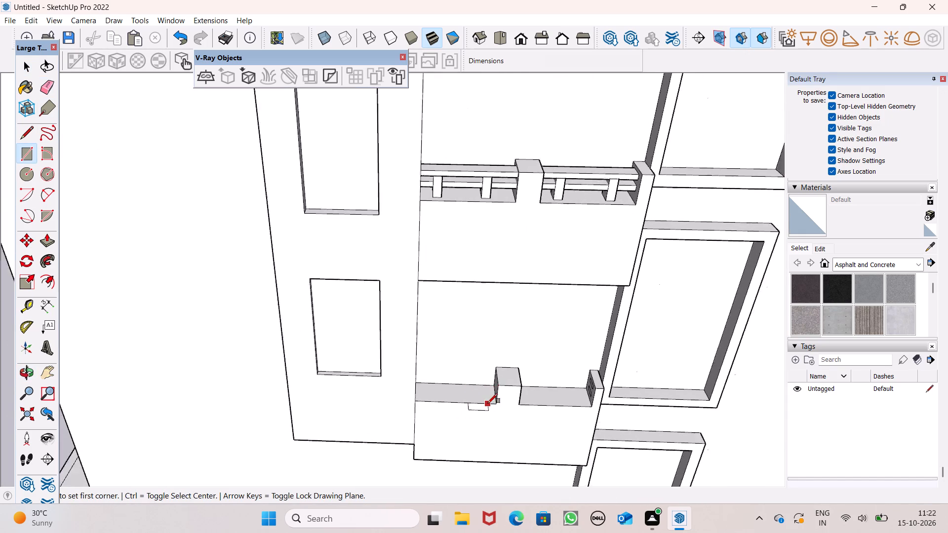
scroll(488, 403, up, 2)
scroll(488, 395, down, 4)
middle_drag(505, 402, 502, 467)
scroll(504, 431, up, 12)
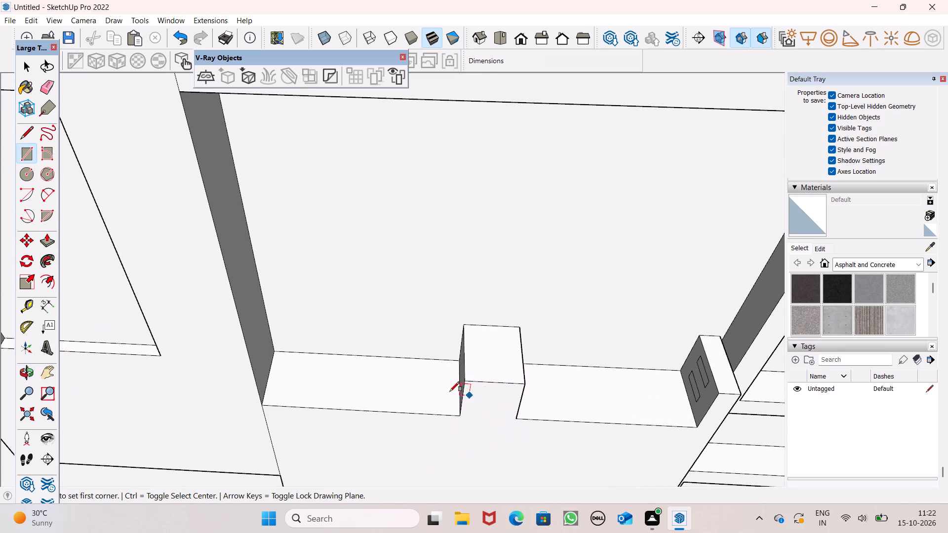
click(314, 365)
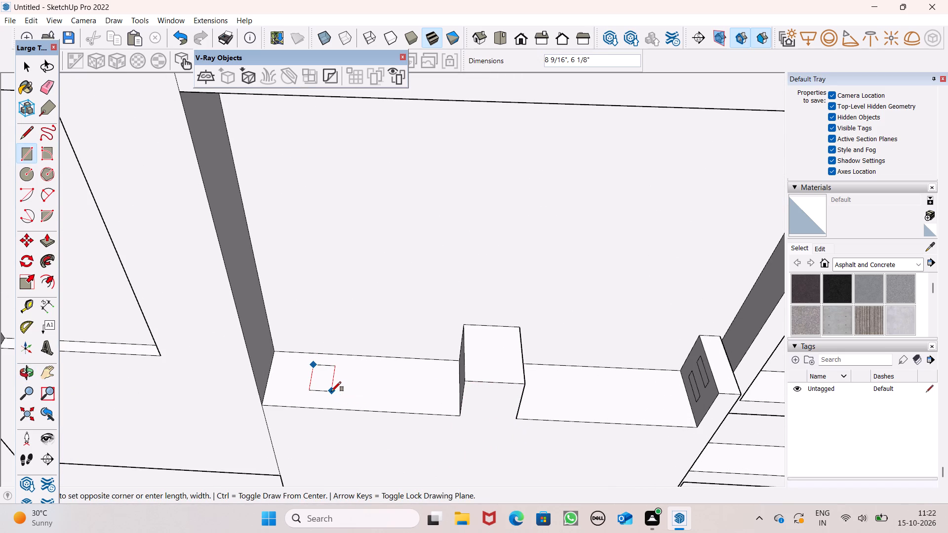
click(331, 391)
key(space)
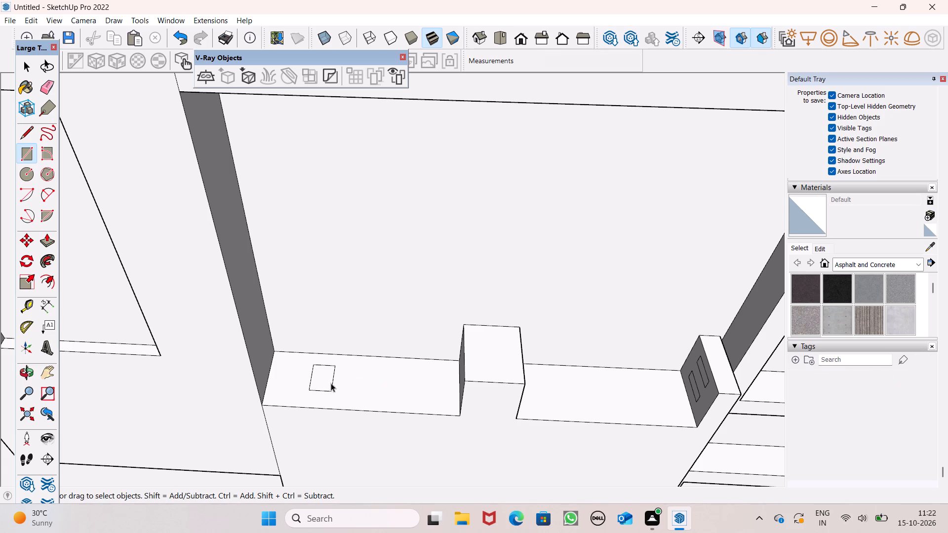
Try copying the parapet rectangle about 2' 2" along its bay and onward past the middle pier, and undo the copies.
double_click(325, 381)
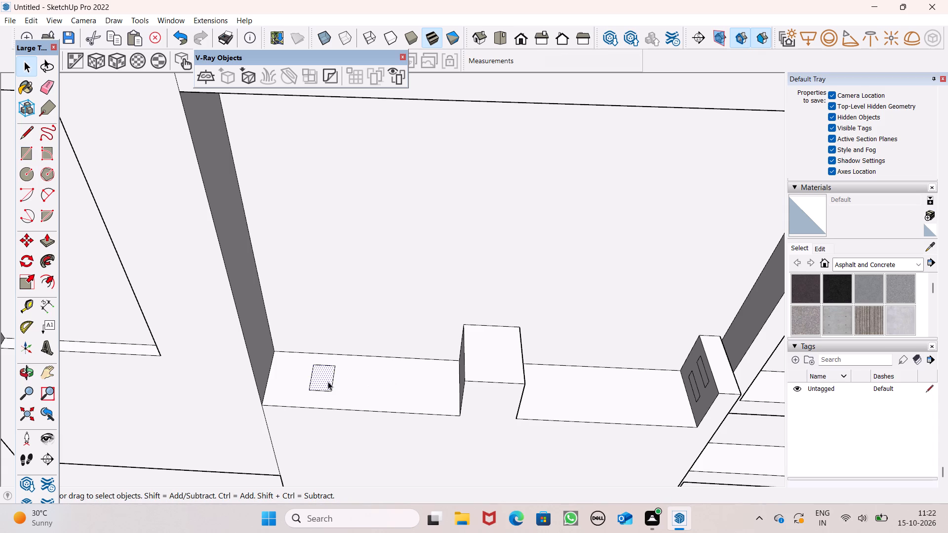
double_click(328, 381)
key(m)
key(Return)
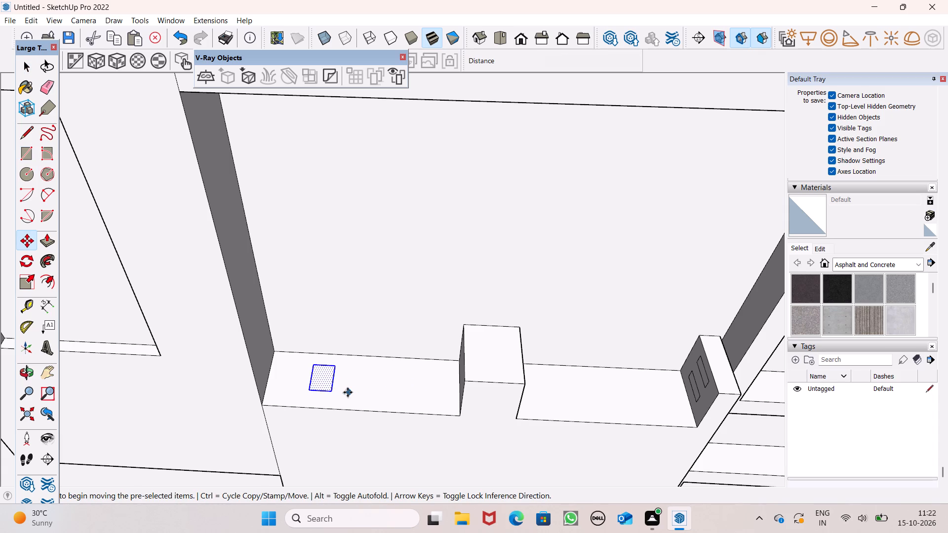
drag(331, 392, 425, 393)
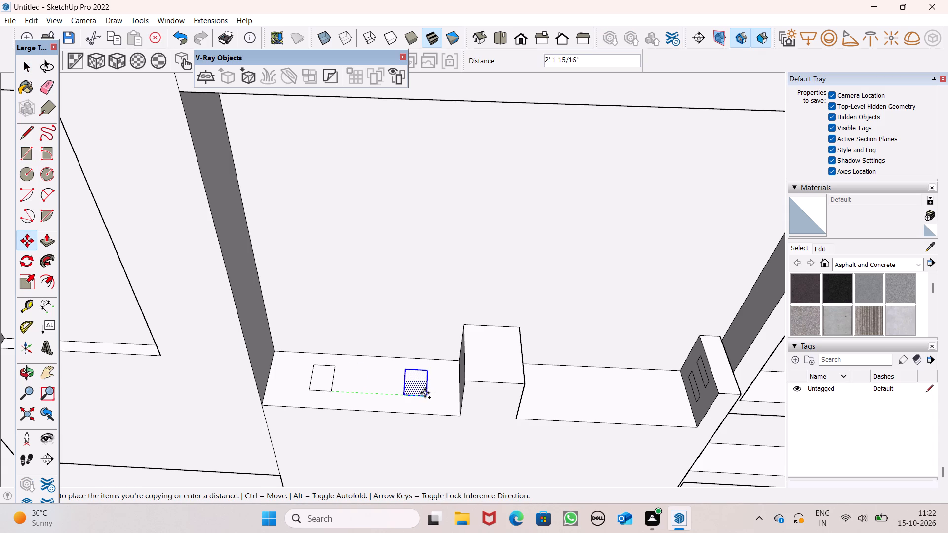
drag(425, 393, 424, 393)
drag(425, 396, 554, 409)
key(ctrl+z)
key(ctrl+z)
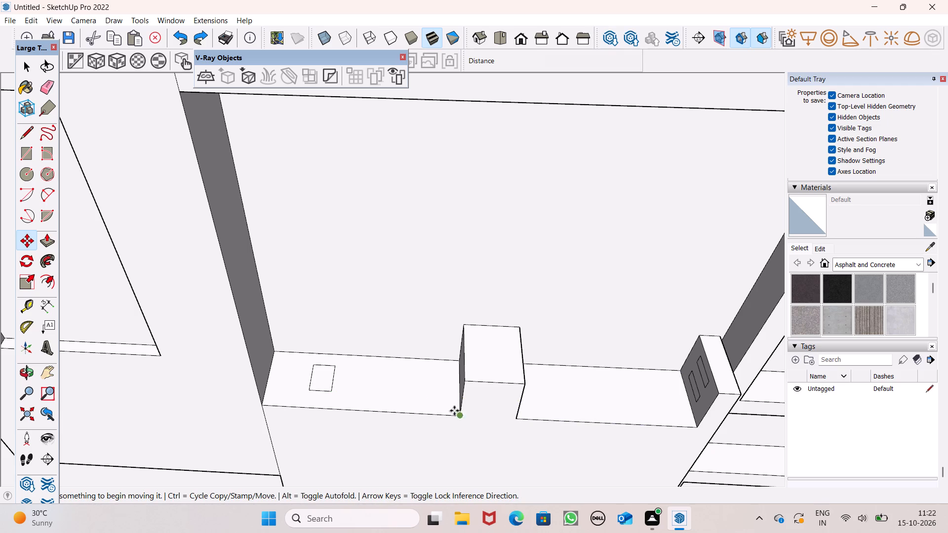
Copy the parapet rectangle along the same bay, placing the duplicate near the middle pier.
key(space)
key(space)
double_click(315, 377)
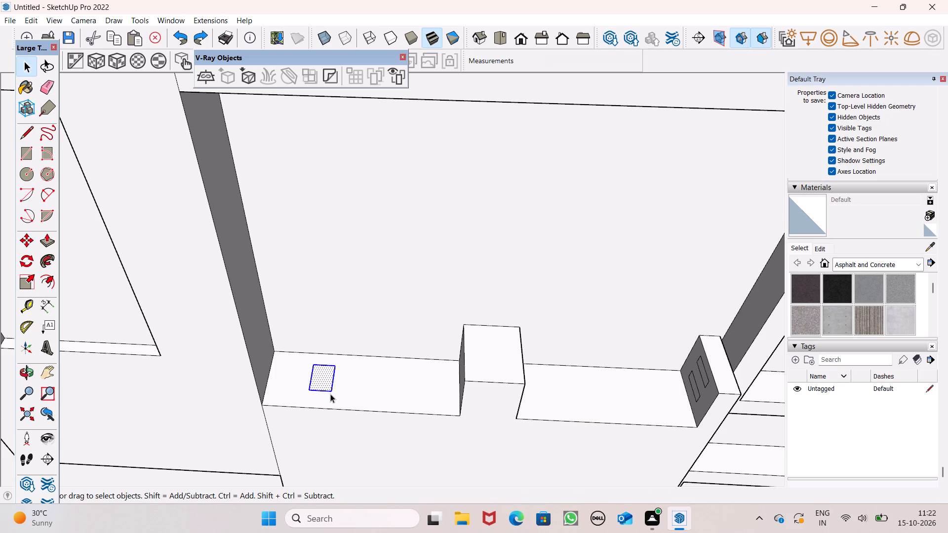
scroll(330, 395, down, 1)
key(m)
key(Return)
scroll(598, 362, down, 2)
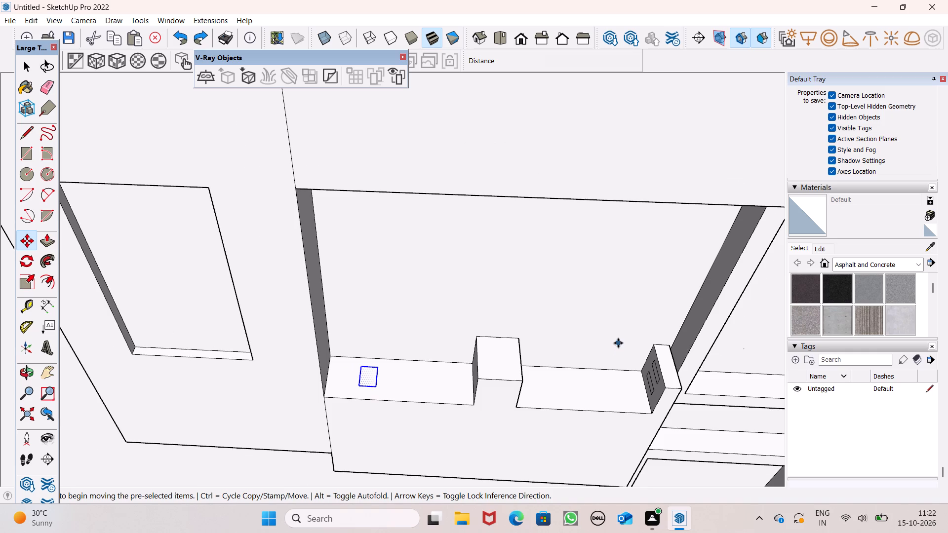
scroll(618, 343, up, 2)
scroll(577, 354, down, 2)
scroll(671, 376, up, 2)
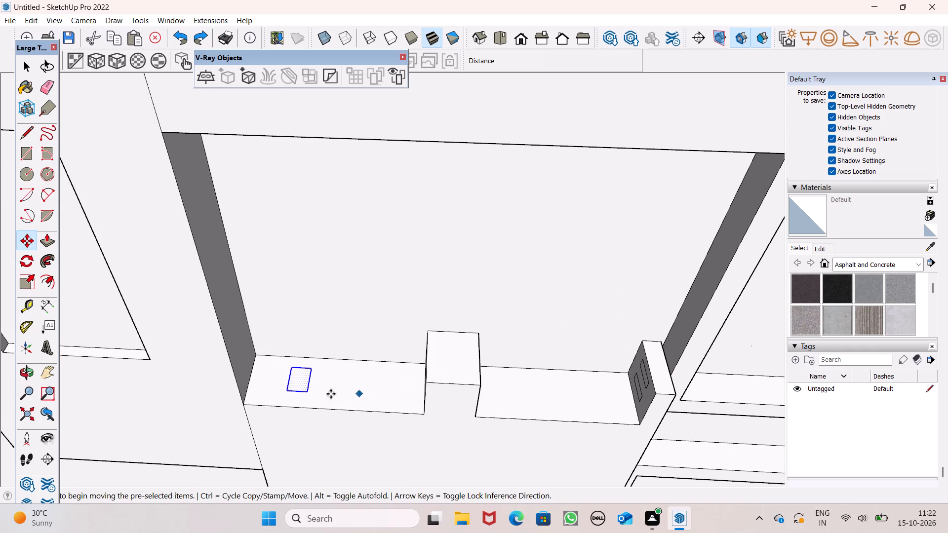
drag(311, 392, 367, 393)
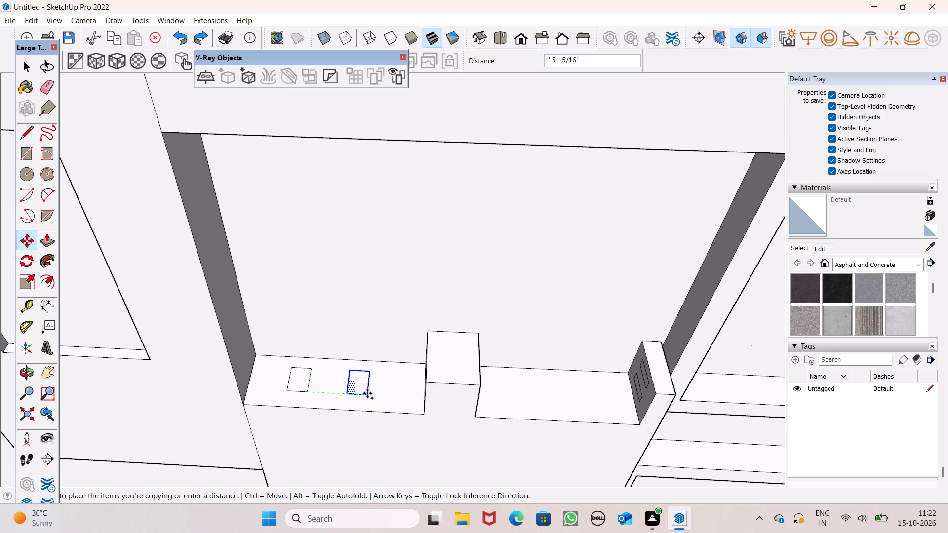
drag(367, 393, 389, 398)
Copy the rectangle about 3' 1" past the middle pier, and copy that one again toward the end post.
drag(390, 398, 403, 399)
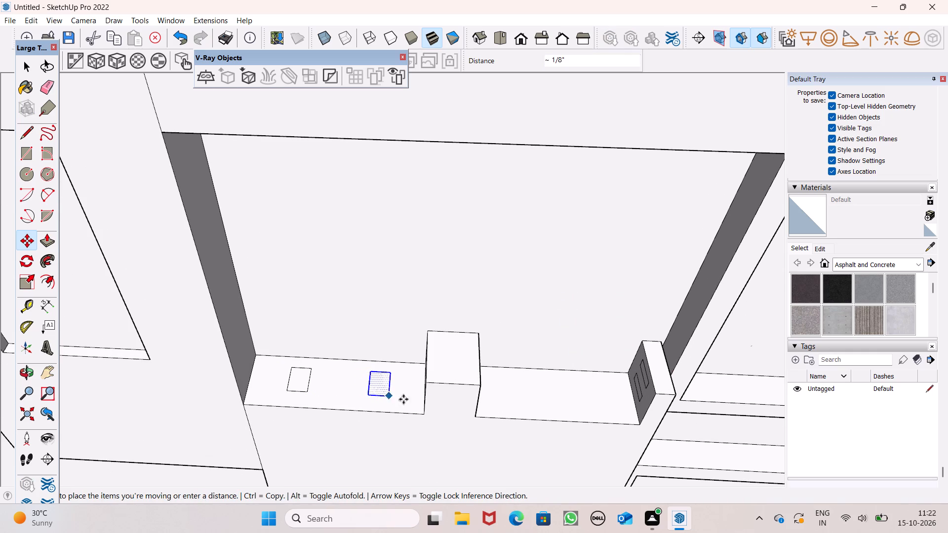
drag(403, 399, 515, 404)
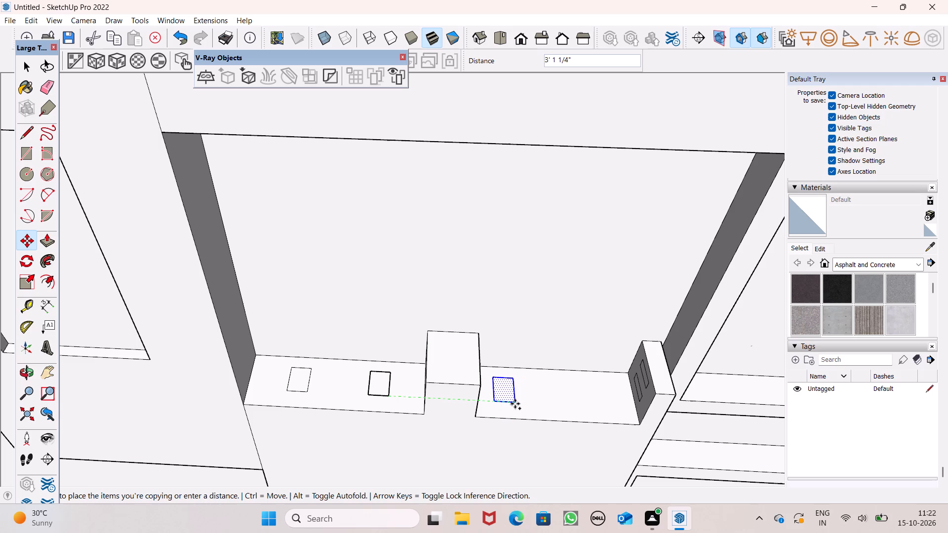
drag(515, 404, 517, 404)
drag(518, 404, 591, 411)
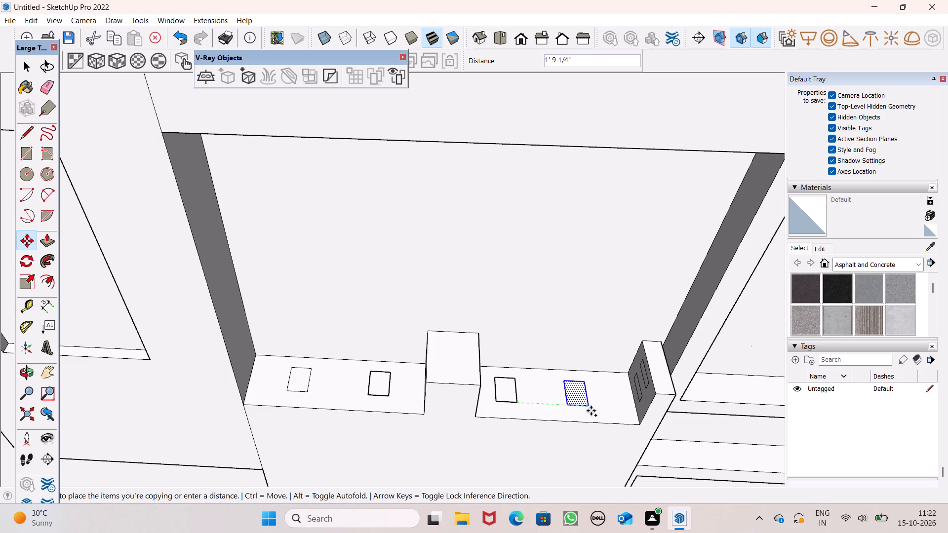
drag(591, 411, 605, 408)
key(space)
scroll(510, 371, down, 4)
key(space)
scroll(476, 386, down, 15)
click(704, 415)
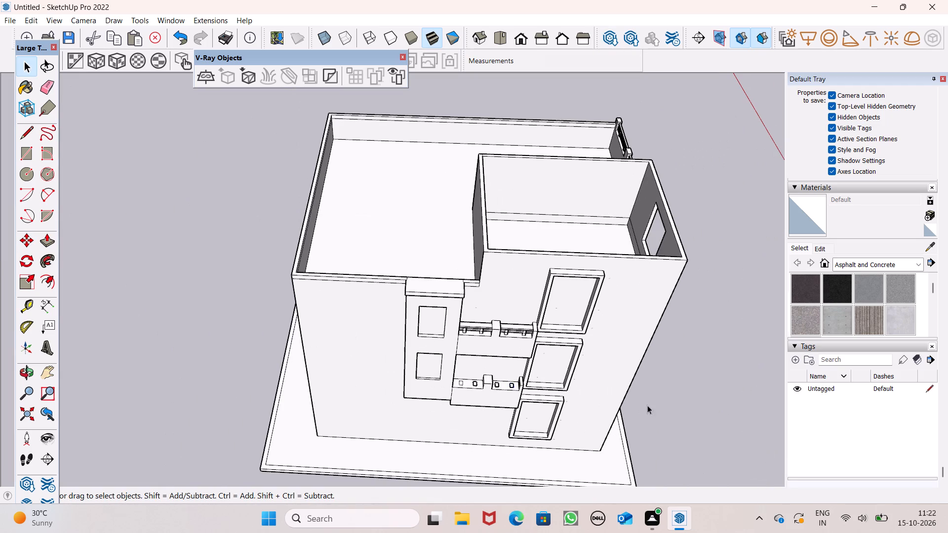
Examine the four rectangles on the lower balcony's parapet, checking the face of the one nearest the end post.
scroll(511, 394, up, 7)
middle_drag(510, 376, 513, 275)
scroll(502, 343, up, 7)
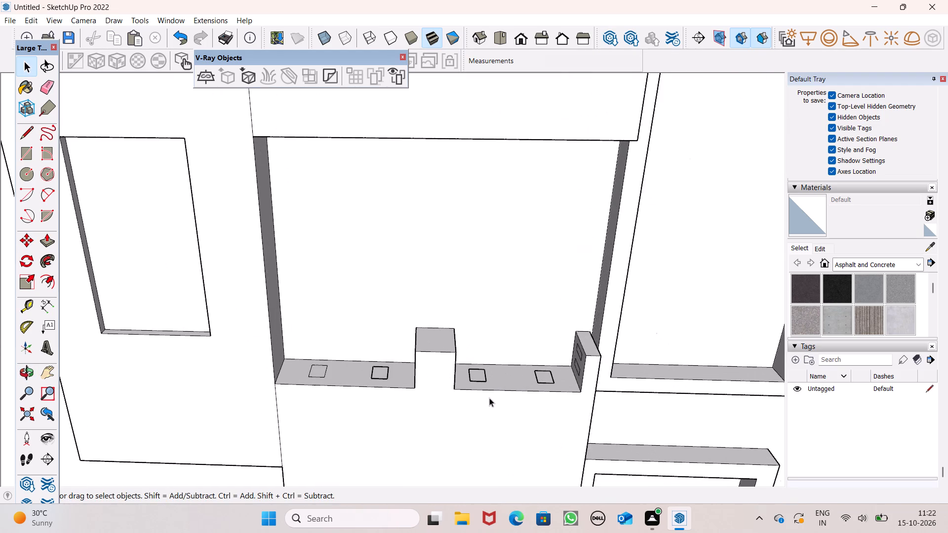
scroll(484, 386, up, 1)
middle_drag(484, 385, 399, 290)
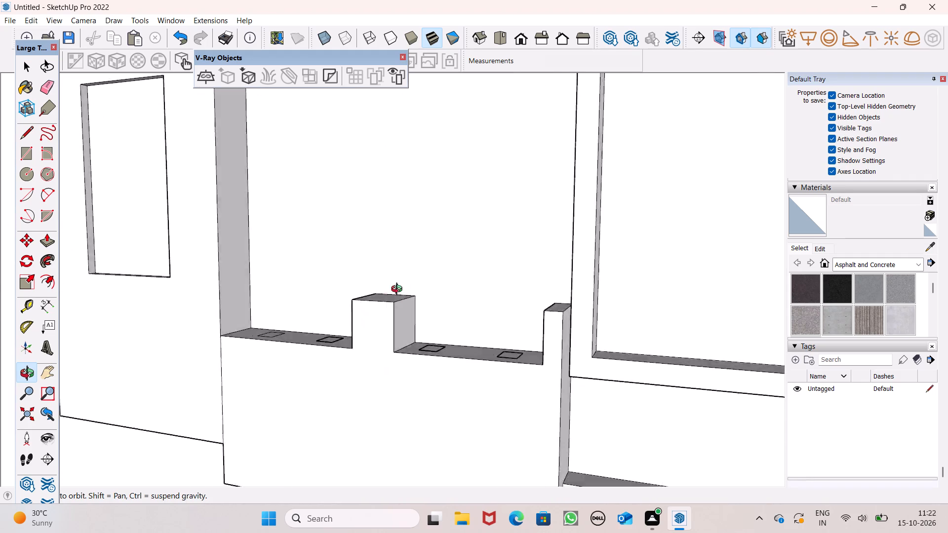
middle_drag(399, 290, 581, 410)
scroll(553, 338, up, 6)
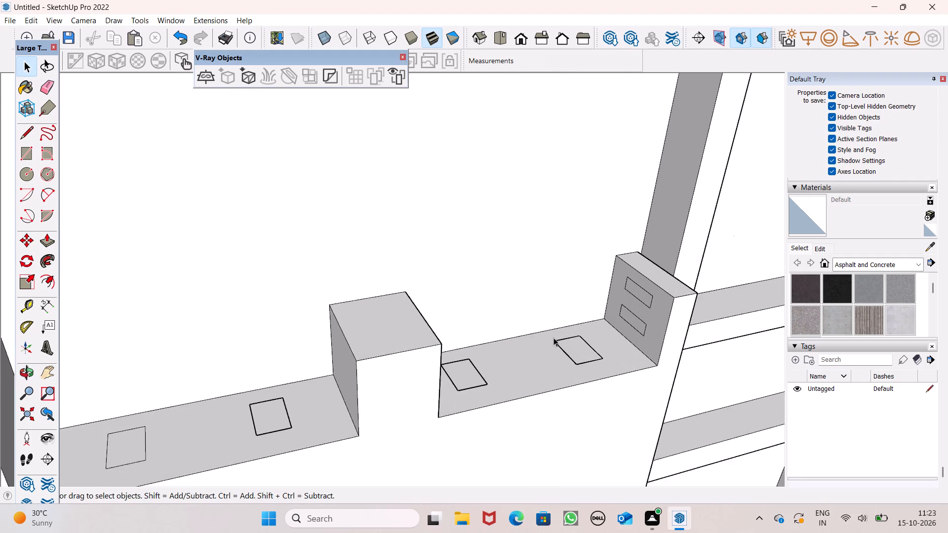
scroll(593, 360, up, 4)
click(574, 343)
scroll(576, 332, down, 5)
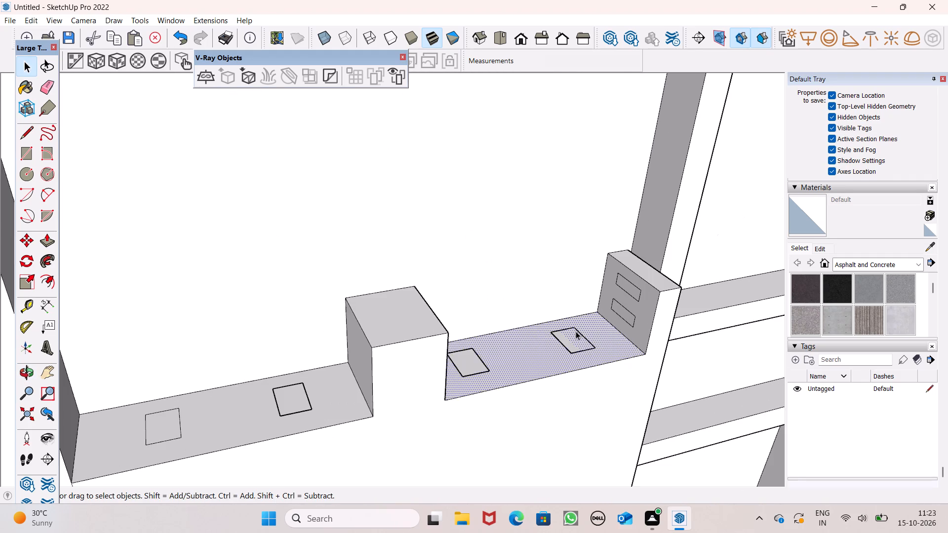
scroll(569, 337, down, 19)
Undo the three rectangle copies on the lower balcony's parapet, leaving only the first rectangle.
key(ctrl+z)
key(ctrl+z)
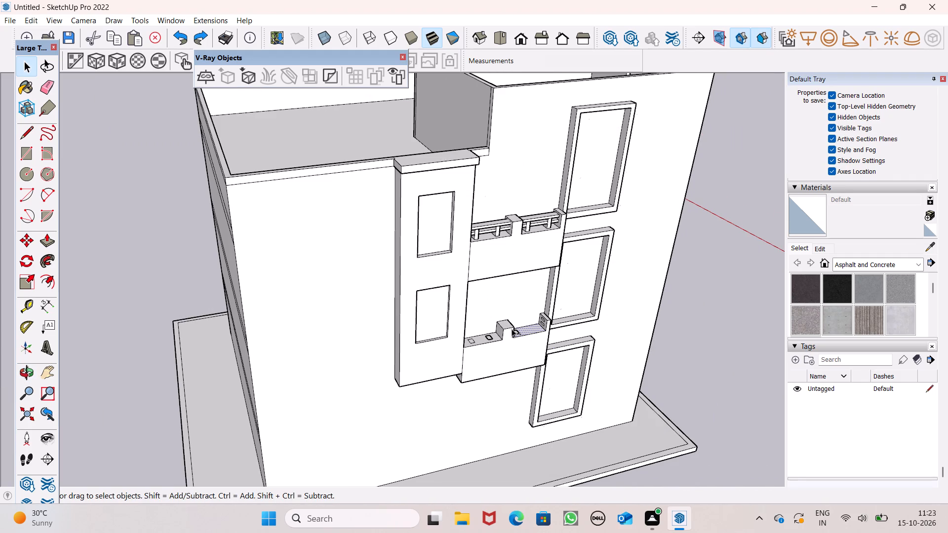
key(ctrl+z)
Copy the remaining rectangle on the lower balcony's parapet along the same bay, placing the duplicate near the middle pier.
middle_drag(523, 331, 462, 370)
scroll(518, 381, up, 5)
scroll(522, 365, down, 1)
scroll(520, 363, up, 6)
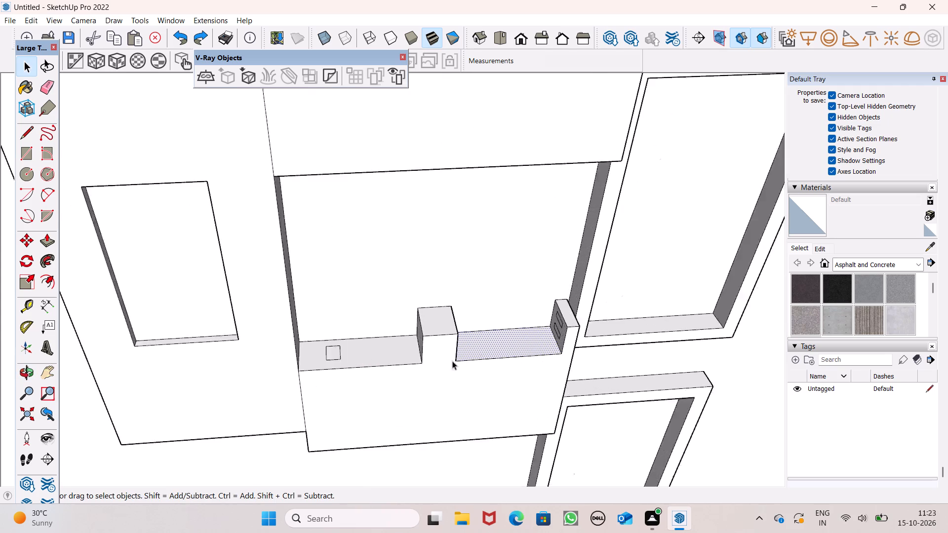
scroll(452, 361, up, 2)
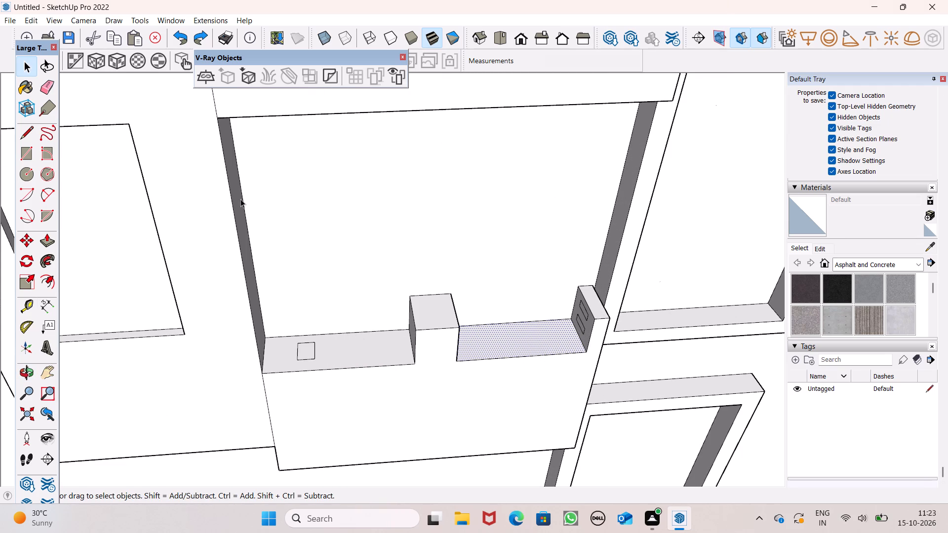
click(31, 161)
scroll(298, 262, up, 4)
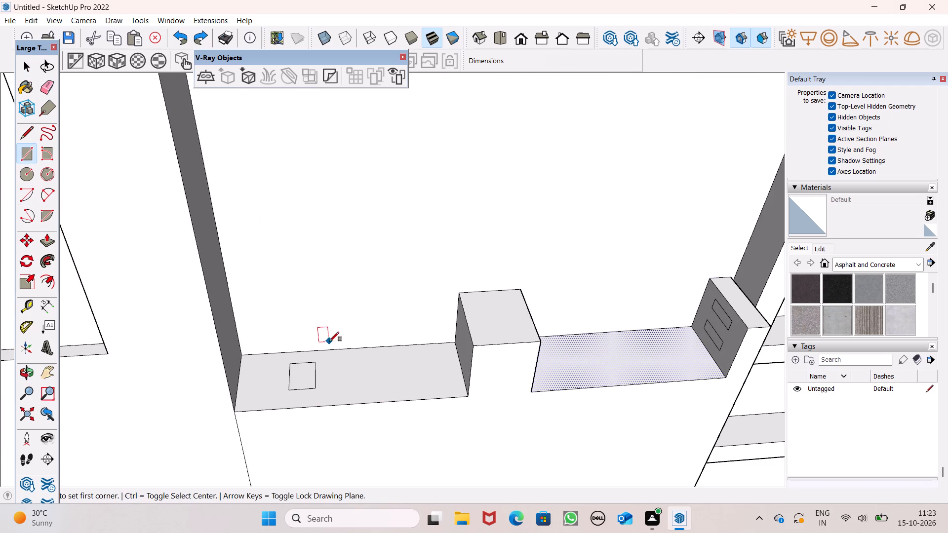
scroll(385, 381, up, 3)
key(space)
double_click(276, 378)
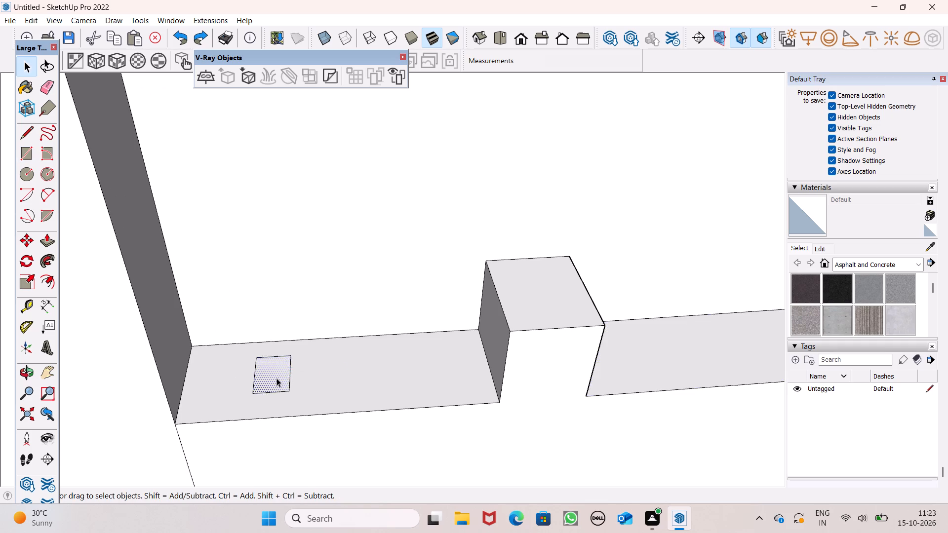
scroll(346, 358, down, 2)
scroll(346, 358, up, 1)
scroll(346, 358, down, 1)
middle_drag(371, 378, 359, 443)
key(m)
key(Return)
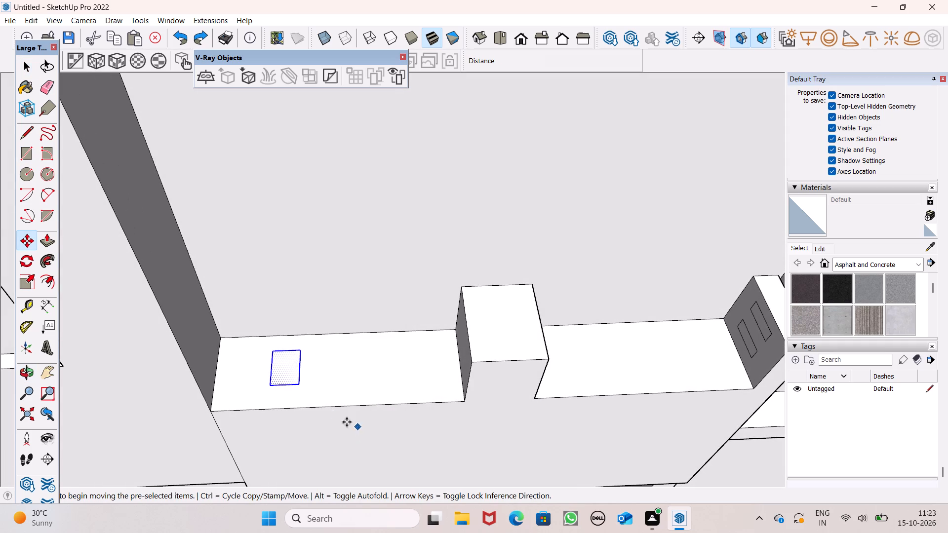
drag(300, 381, 355, 379)
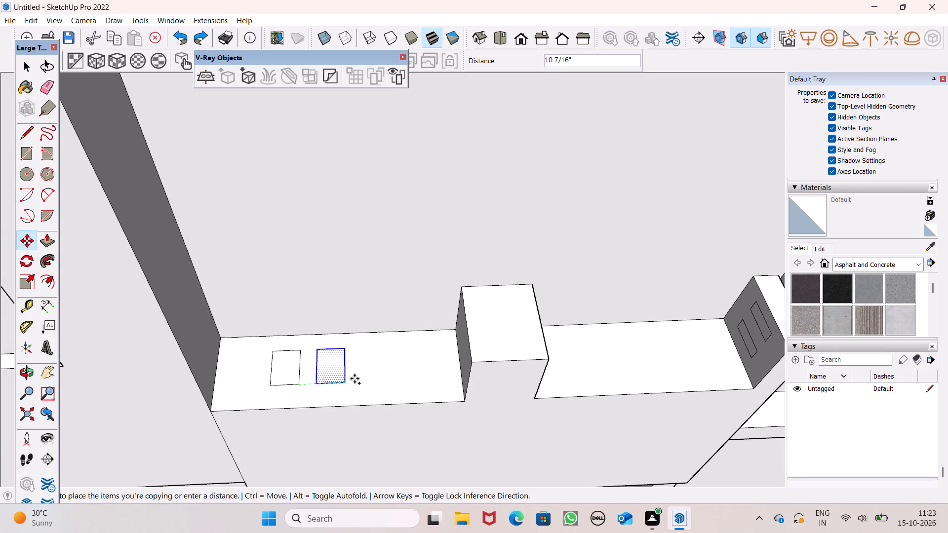
drag(355, 379, 409, 378)
Copy the second rectangle across the middle pier, placing the duplicate on the parapet just past the pier.
scroll(386, 376, down, 3)
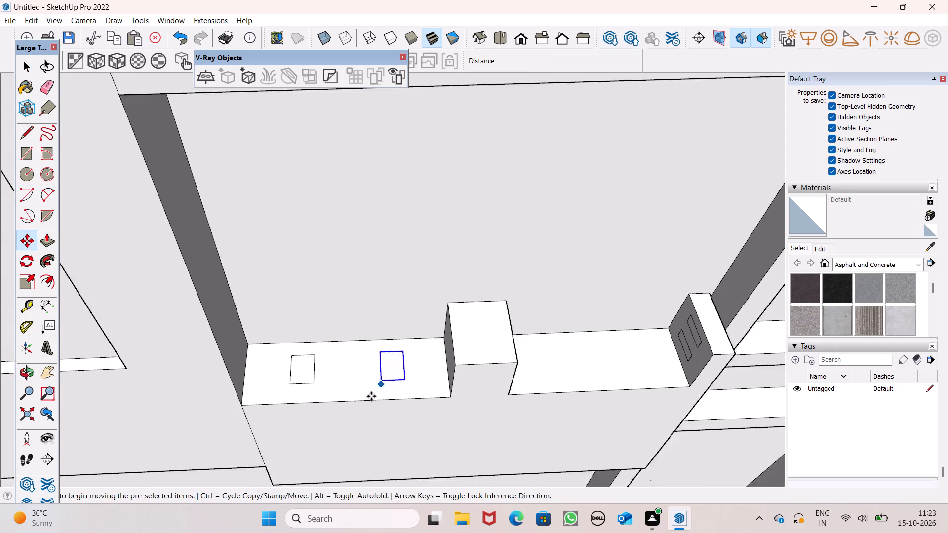
scroll(371, 396, down, 3)
drag(395, 383, 480, 382)
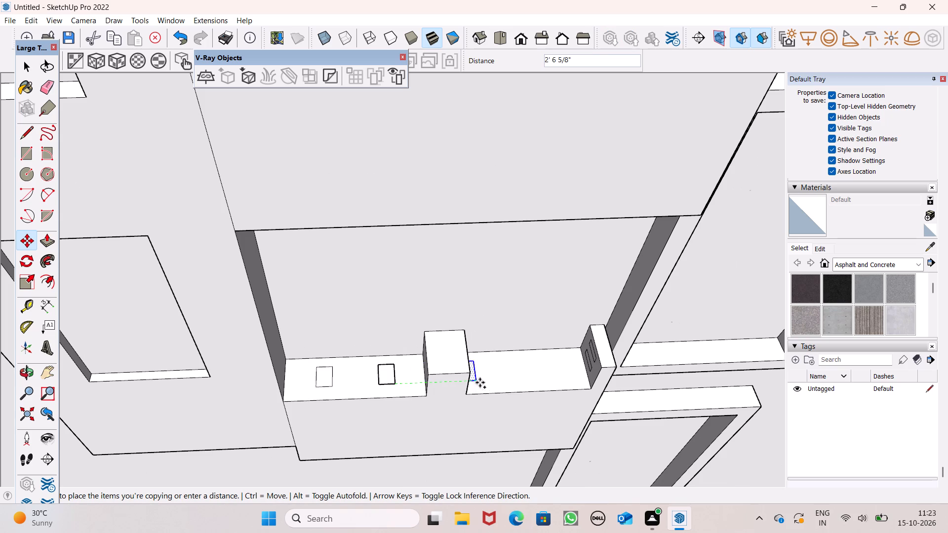
drag(480, 382, 500, 379)
key(space)
Examine the three rectangles on the lower balcony's parapet, checking the face of the one just before the middle pier.
scroll(393, 406, down, 8)
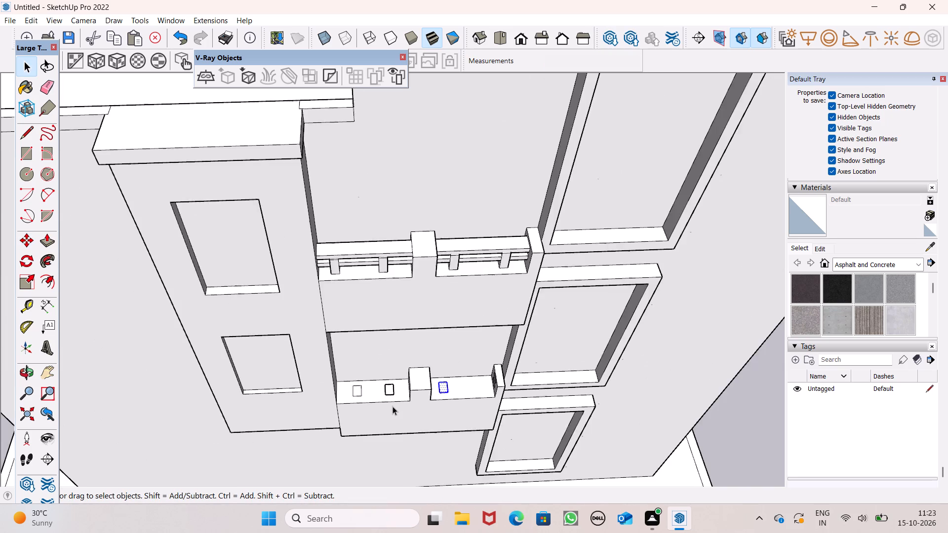
scroll(424, 391, down, 5)
click(734, 401)
scroll(361, 403, up, 11)
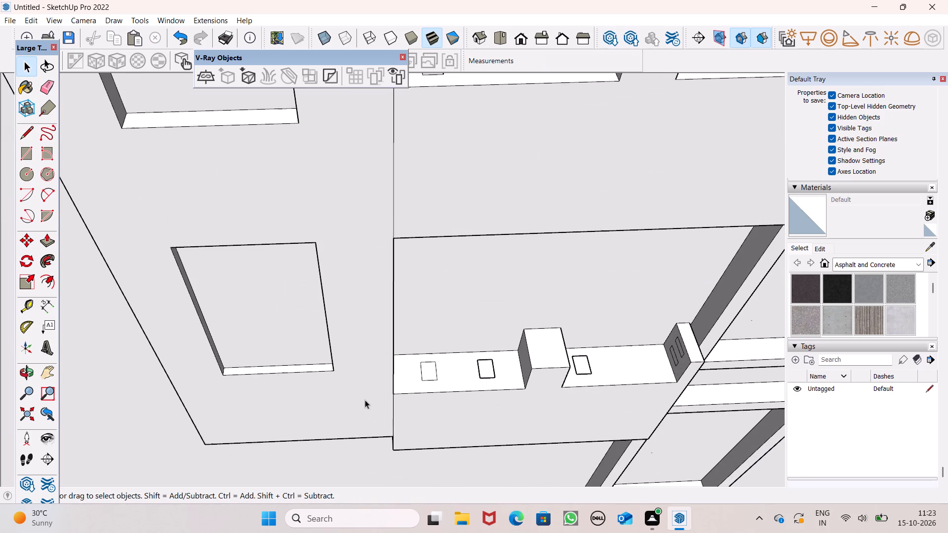
click(492, 369)
scroll(475, 373, down, 6)
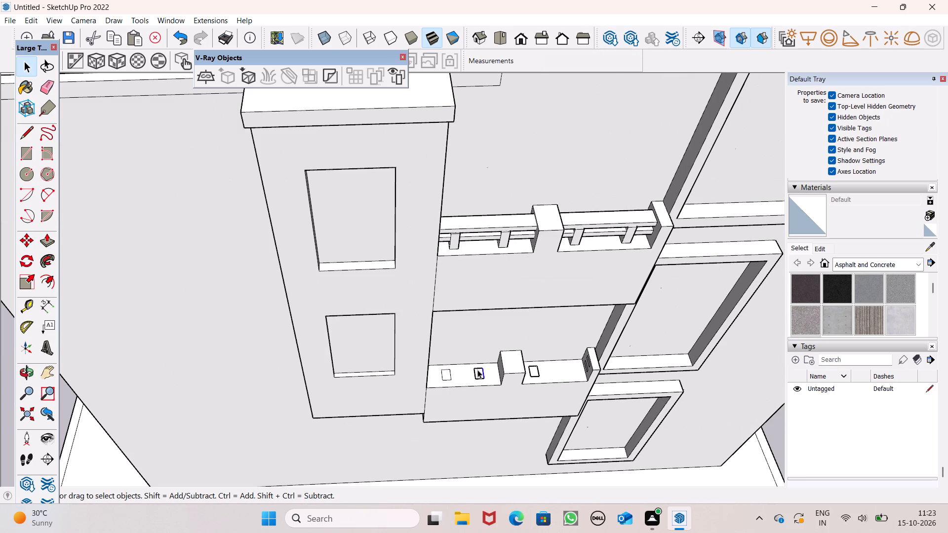
click(477, 373)
scroll(557, 367, up, 4)
key(space)
scroll(558, 366, down, 11)
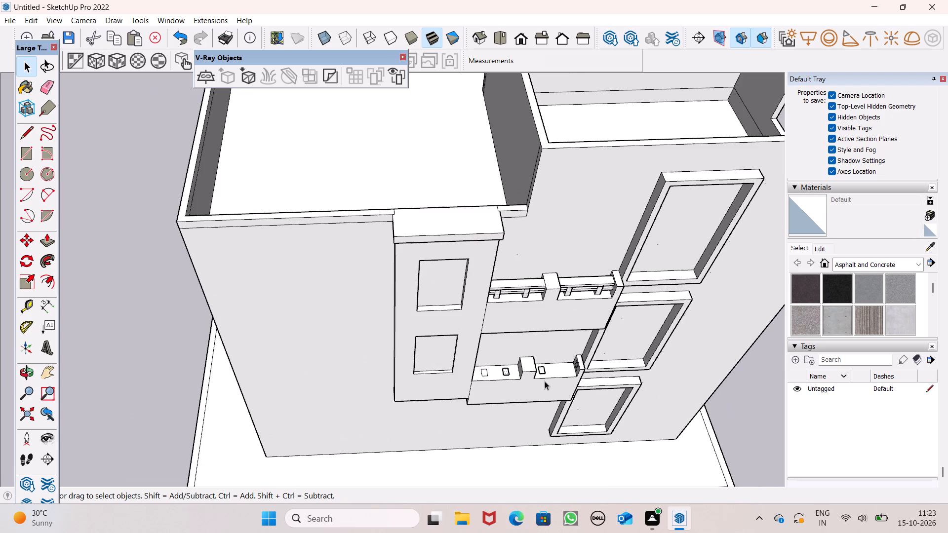
click(746, 403)
Copy the rectangle just past the middle pier along its bay, placing the duplicate near the end post.
scroll(721, 345, up, 7)
scroll(494, 343, up, 2)
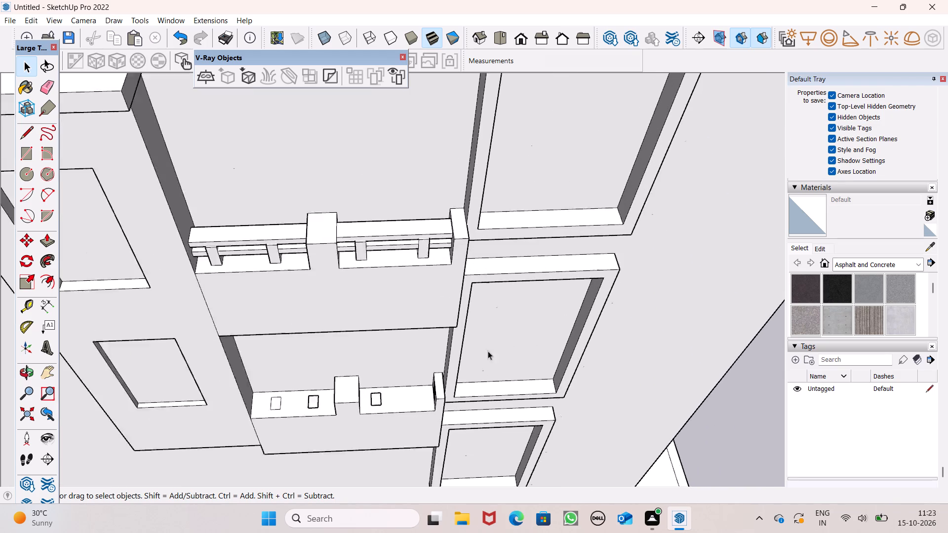
scroll(488, 351, up, 3)
double_click(328, 414)
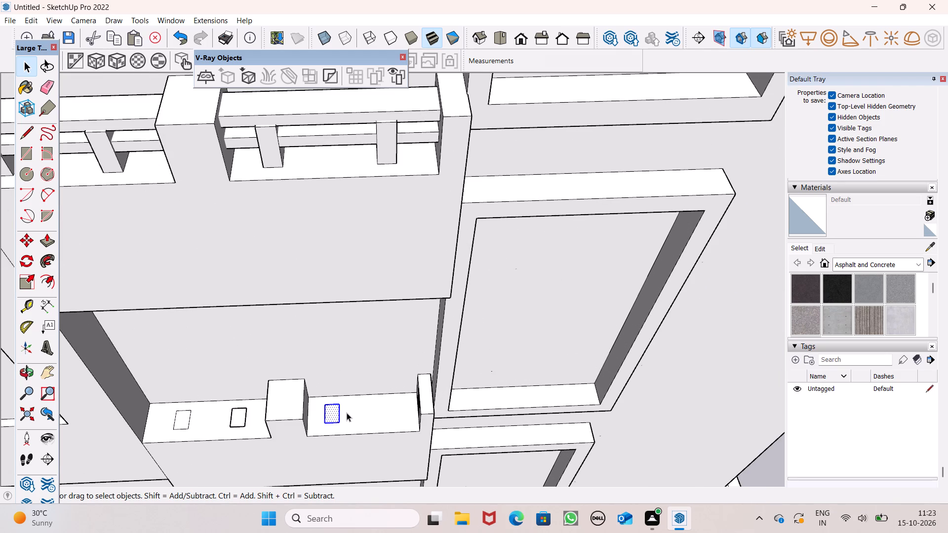
key(m)
key(Return)
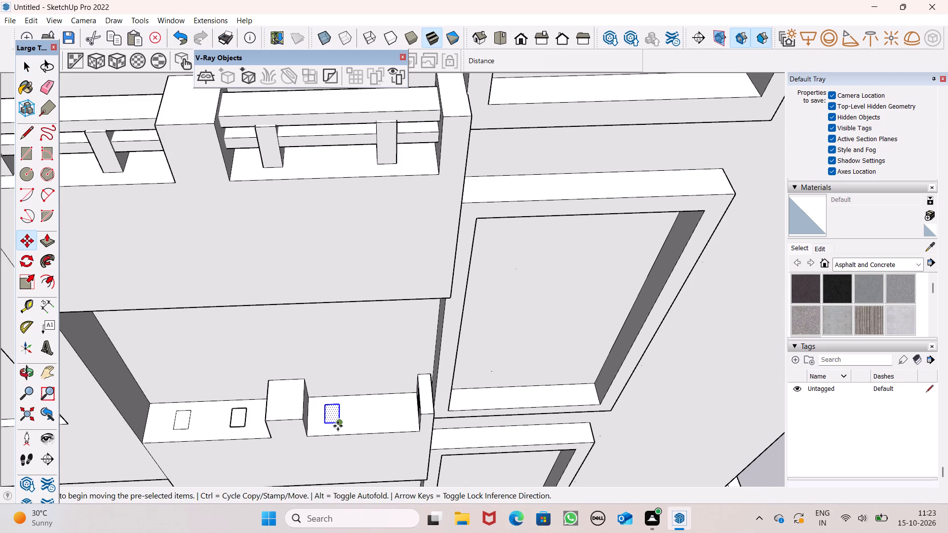
drag(340, 421, 401, 421)
scroll(362, 409, down, 12)
key(space)
click(655, 443)
Extrude both rail outlines from the end post through the pier to the opposite wall, the lower about 9' 10" and the upper about 9' 11".
scroll(283, 400, up, 1)
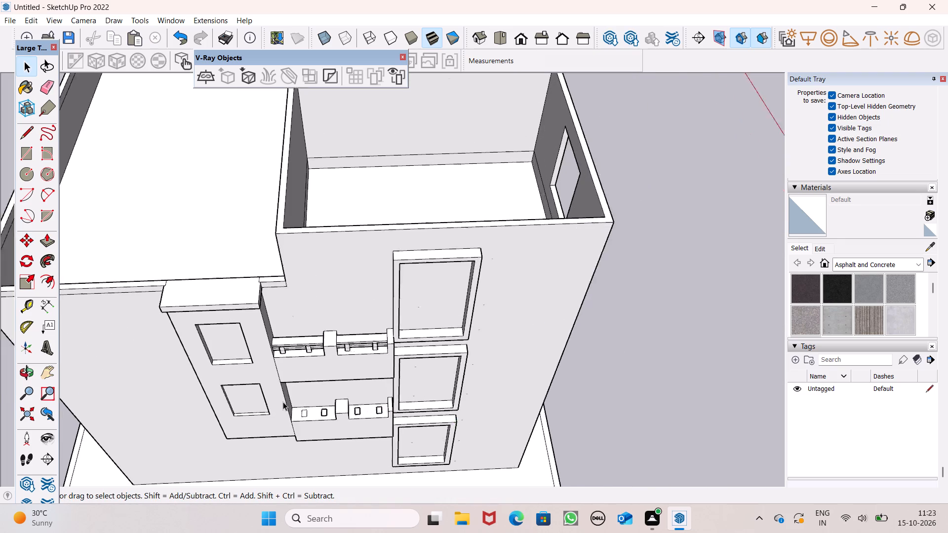
scroll(283, 402, up, 4)
middle_drag(371, 428, 506, 388)
scroll(506, 388, up, 6)
middle_drag(496, 388, 443, 354)
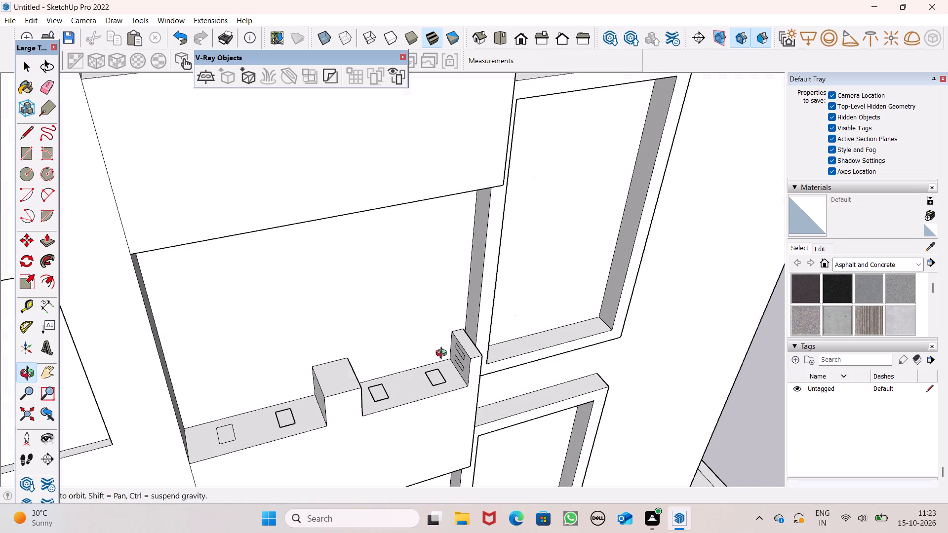
middle_drag(443, 354, 443, 351)
click(53, 240)
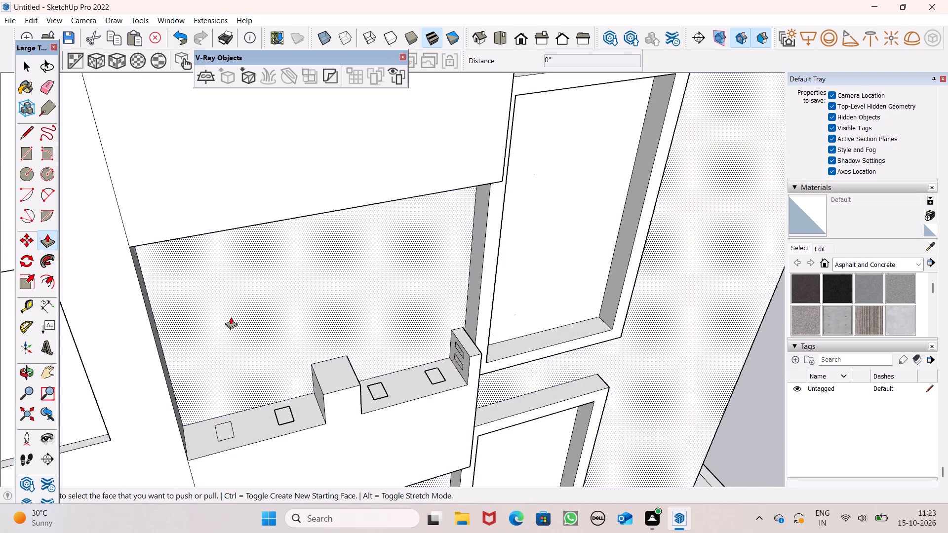
scroll(326, 319, up, 4)
scroll(423, 363, down, 4)
scroll(451, 392, up, 2)
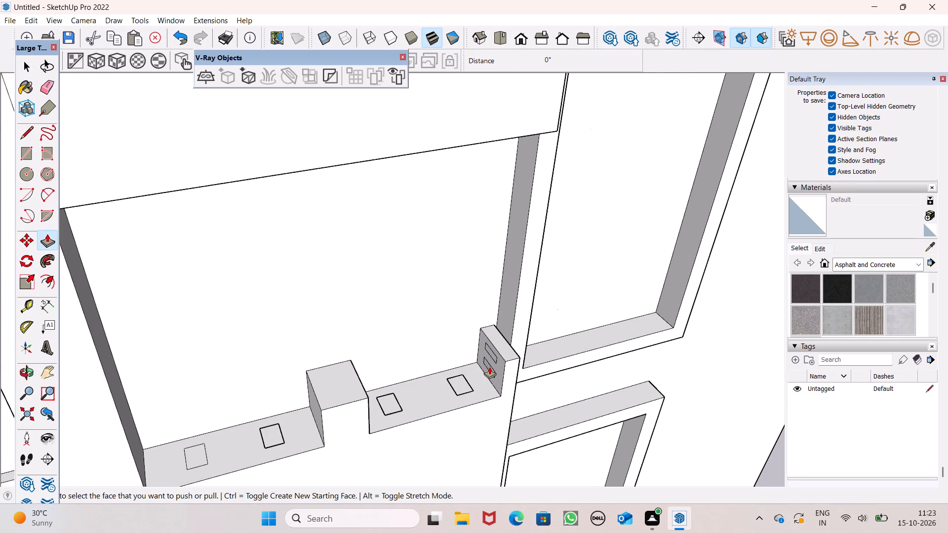
drag(489, 367, 178, 462)
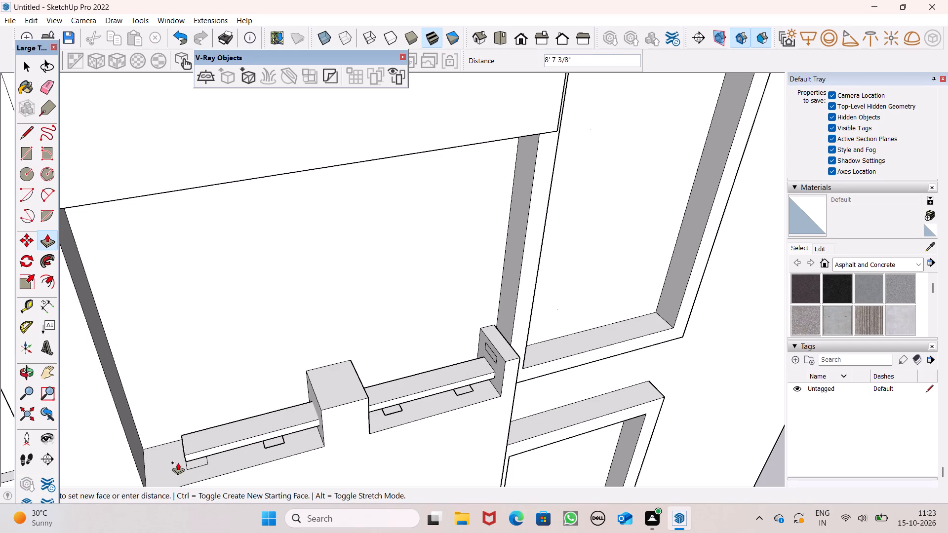
drag(178, 462, 133, 476)
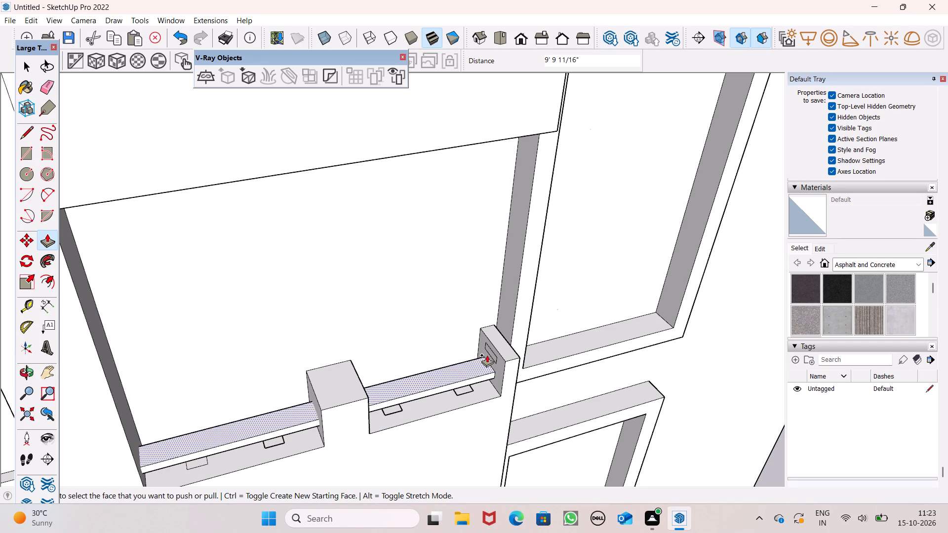
drag(489, 351, 273, 421)
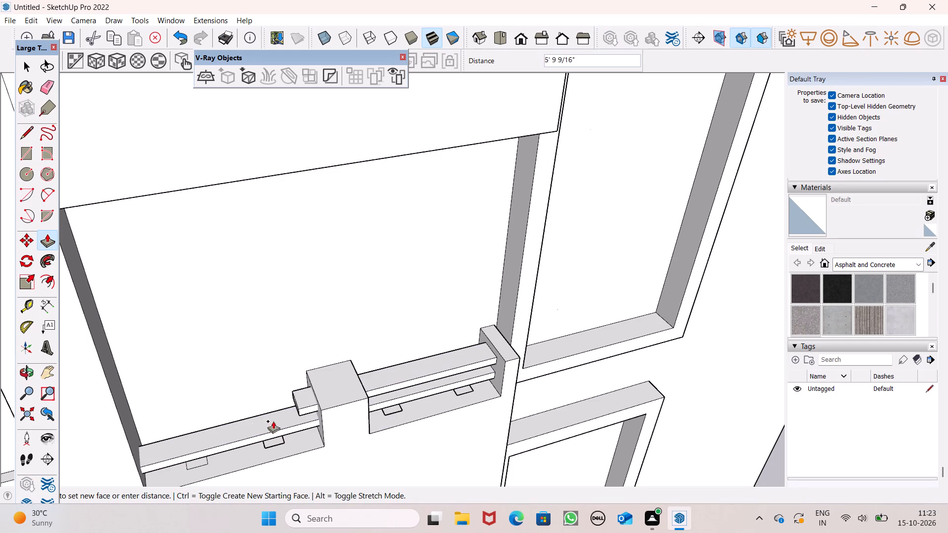
drag(273, 421, 120, 447)
Extrude the two rectangles in the bay before the middle pier up to the top rail, about 10 3/8" and 10 5/8" high.
scroll(301, 387, down, 3)
middle_drag(299, 443, 272, 379)
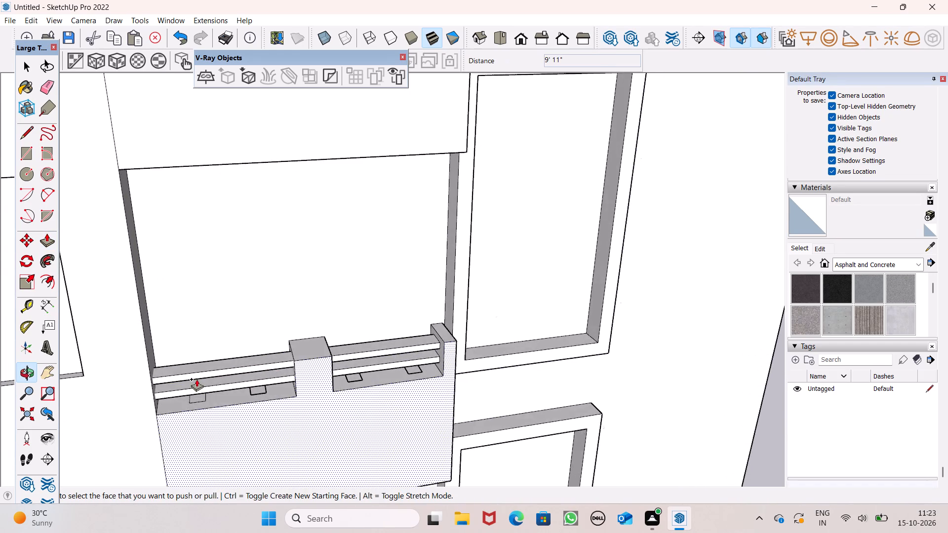
scroll(196, 379, up, 10)
drag(216, 418, 221, 398)
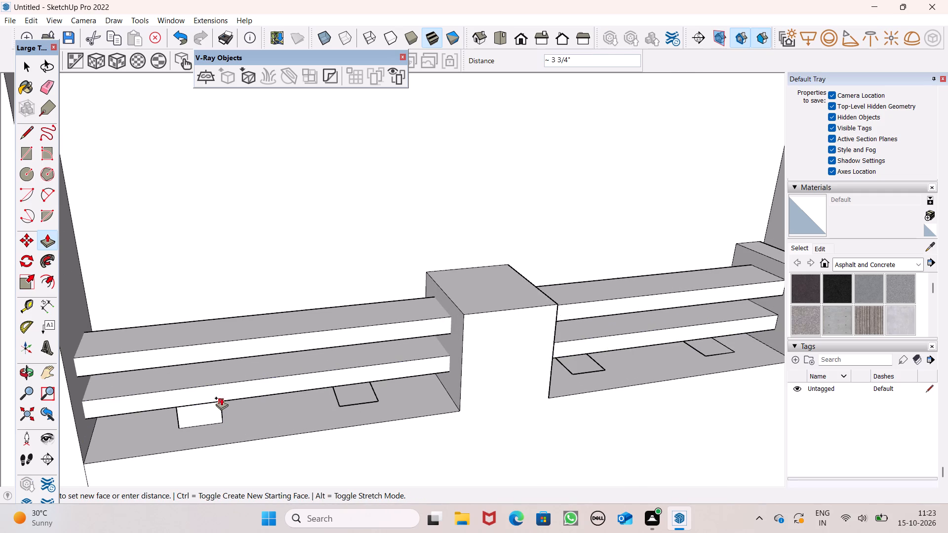
drag(221, 398, 221, 359)
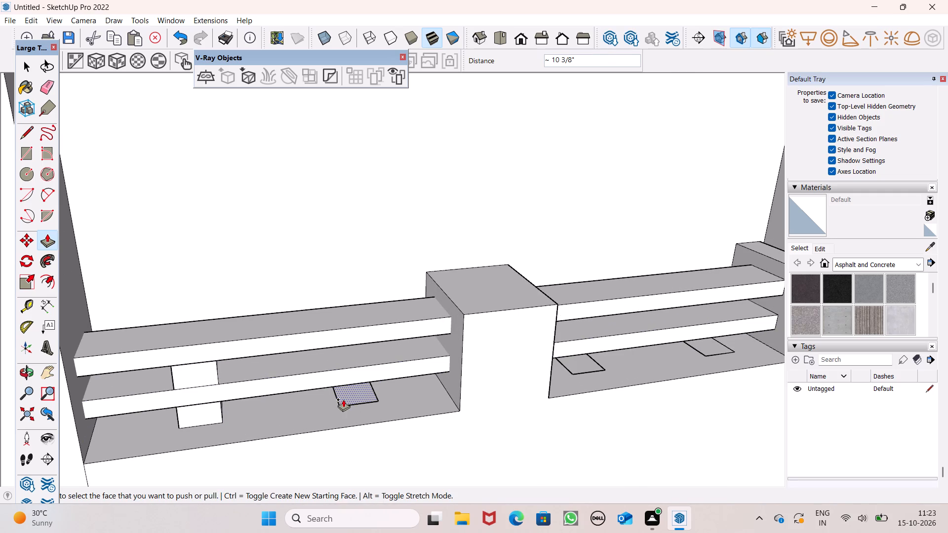
drag(346, 399, 346, 338)
Extrude the rectangle just past the middle pier up to the top rail as a baluster about 11 1/8" high.
scroll(307, 375, down, 3)
scroll(527, 331, up, 6)
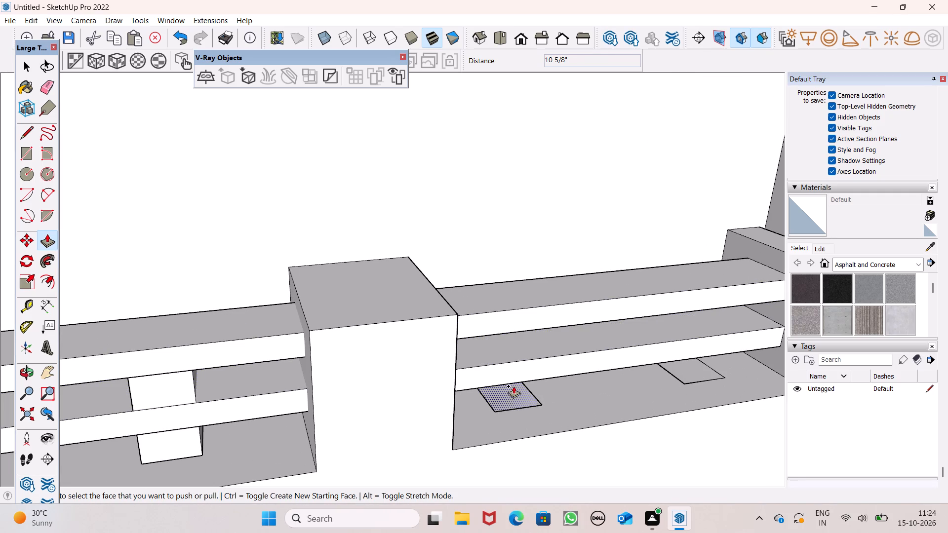
drag(511, 401, 514, 317)
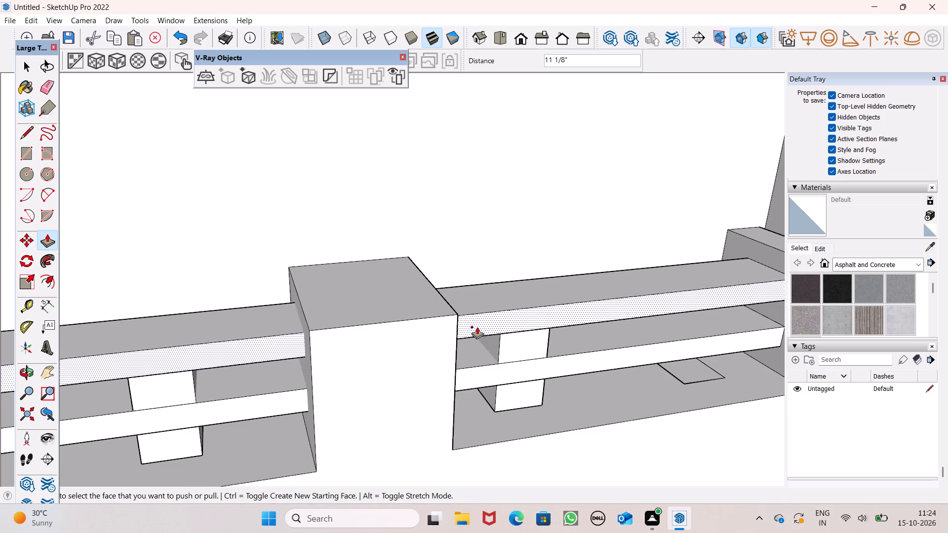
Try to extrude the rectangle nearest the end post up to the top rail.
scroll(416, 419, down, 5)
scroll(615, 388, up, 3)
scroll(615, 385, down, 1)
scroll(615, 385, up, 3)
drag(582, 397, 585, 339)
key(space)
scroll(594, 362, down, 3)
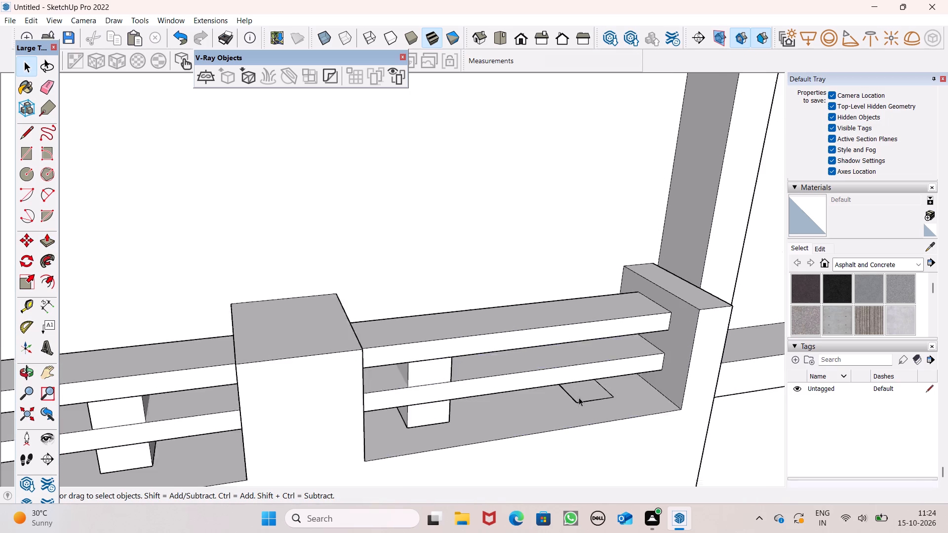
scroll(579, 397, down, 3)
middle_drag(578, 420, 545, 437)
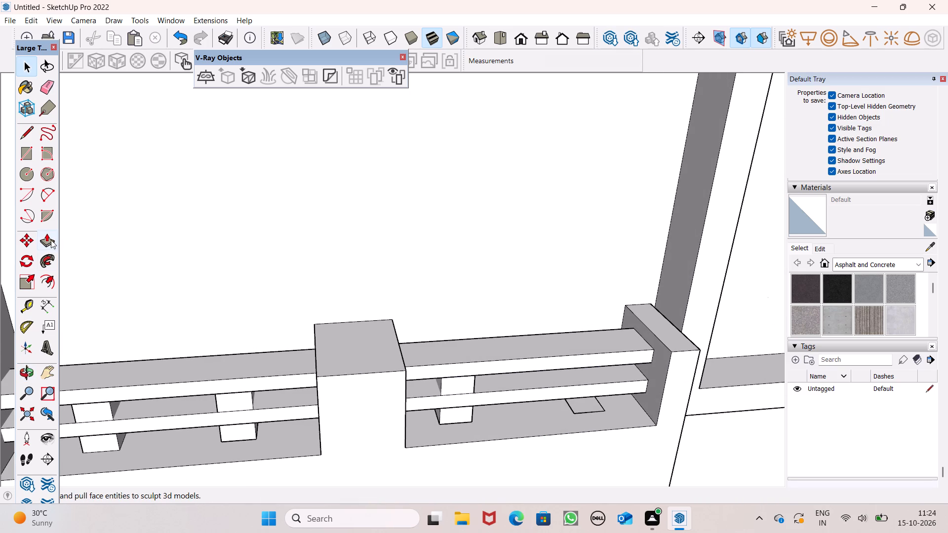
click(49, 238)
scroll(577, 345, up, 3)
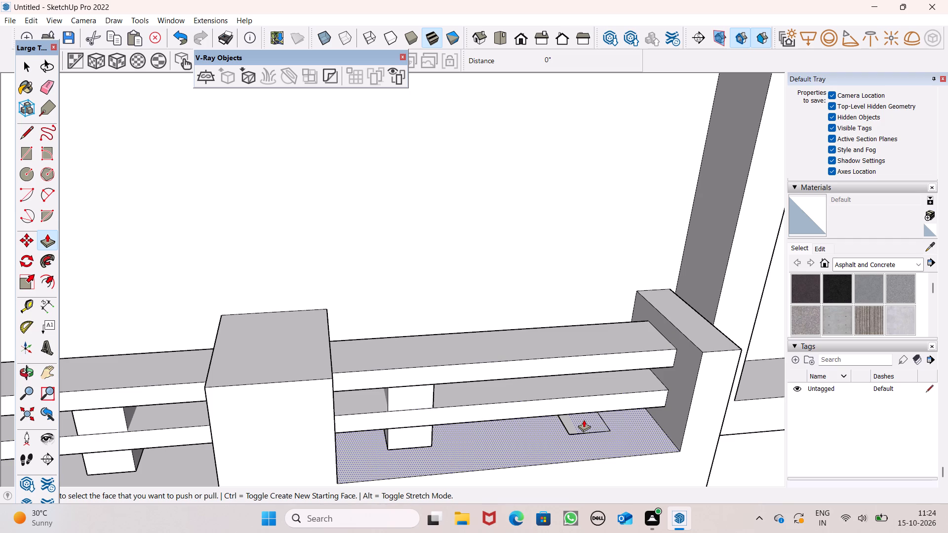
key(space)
Delete the unextruded rectangle nearest the end post from the lower balcony's parapet.
scroll(607, 424, up, 2)
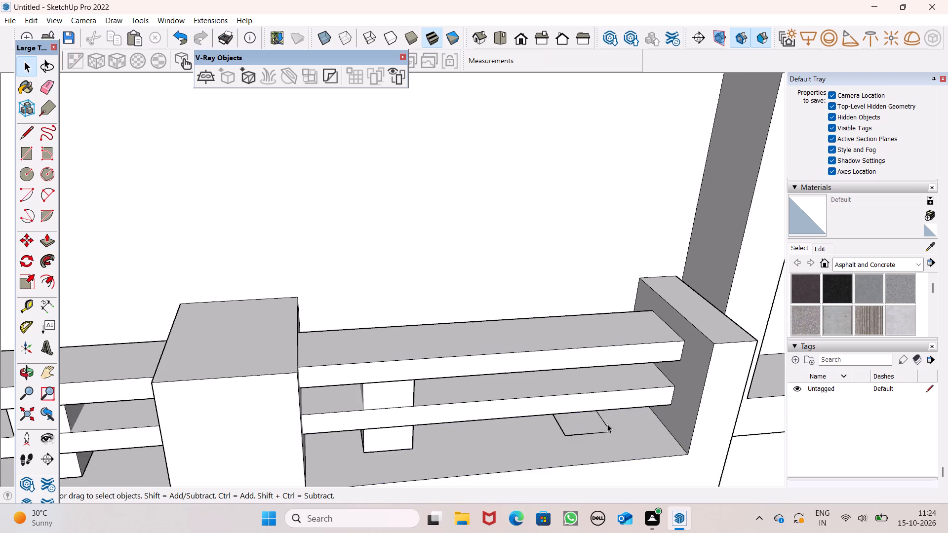
scroll(607, 424, up, 3)
click(590, 429)
click(590, 429)
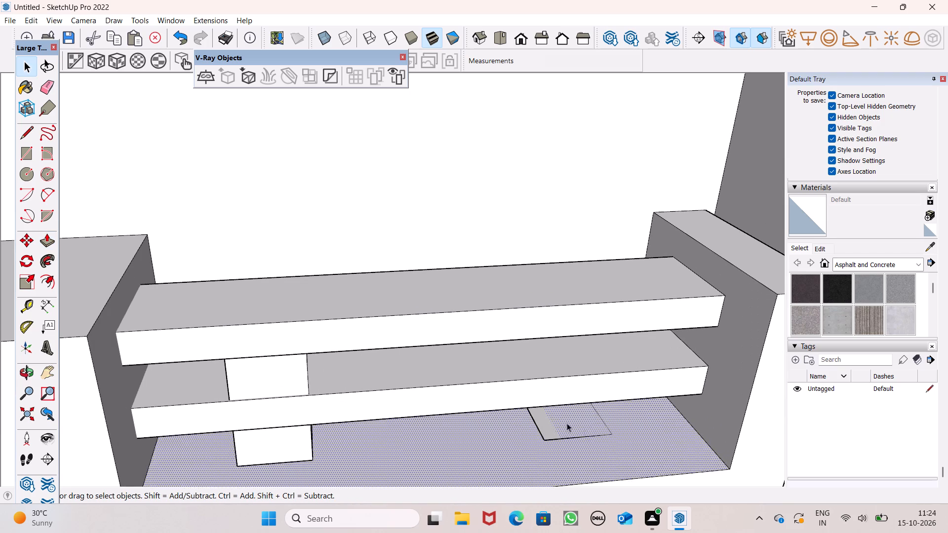
scroll(559, 417, down, 9)
scroll(525, 360, down, 10)
scroll(517, 404, down, 12)
scroll(527, 400, up, 6)
scroll(527, 400, down, 1)
scroll(527, 401, up, 13)
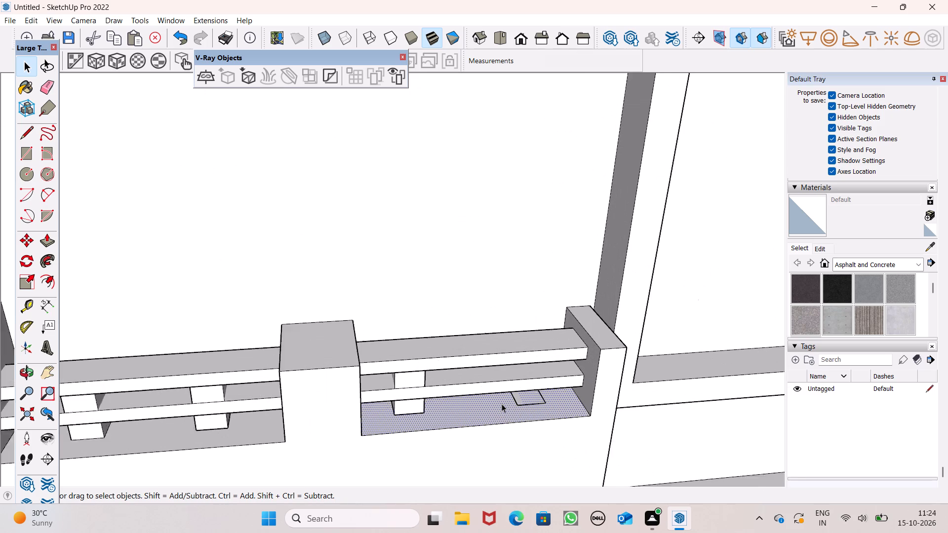
scroll(502, 404, up, 2)
double_click(526, 398)
key(Delete)
key(BackSpace)
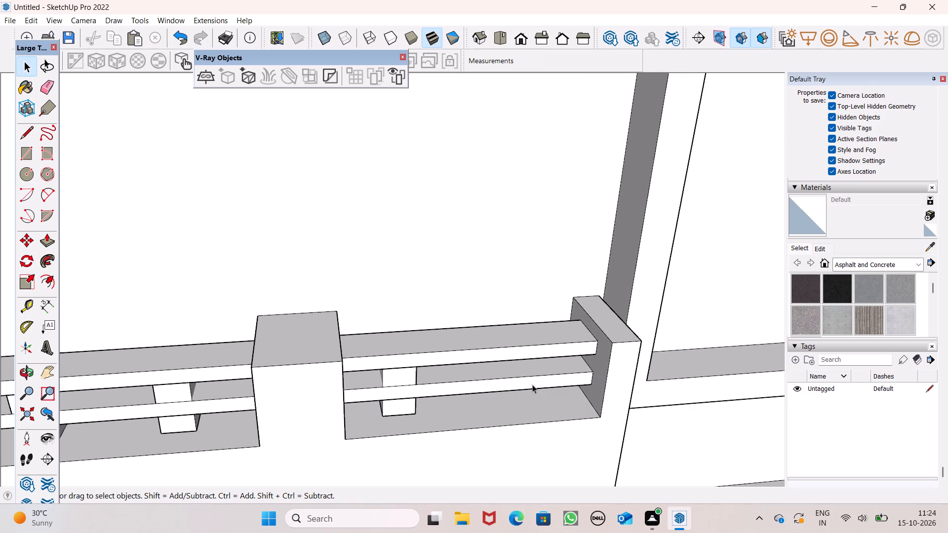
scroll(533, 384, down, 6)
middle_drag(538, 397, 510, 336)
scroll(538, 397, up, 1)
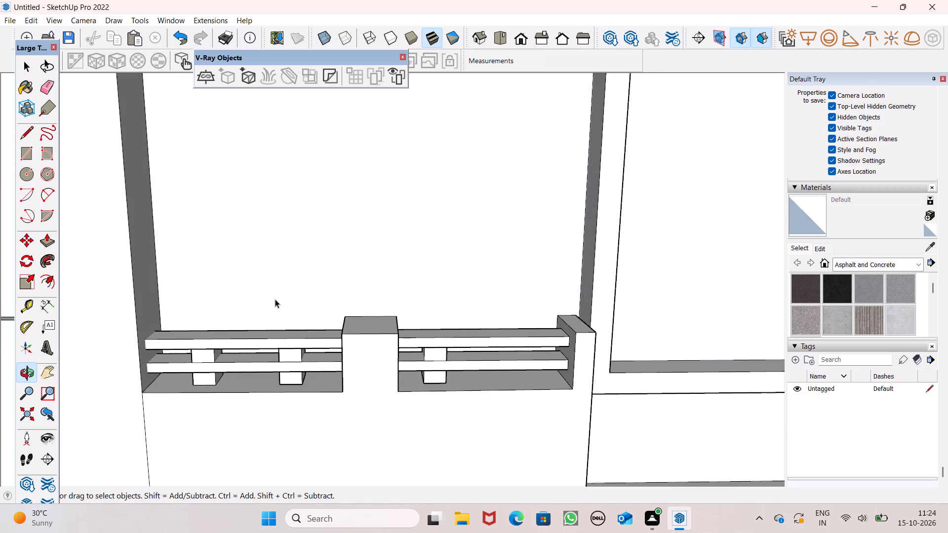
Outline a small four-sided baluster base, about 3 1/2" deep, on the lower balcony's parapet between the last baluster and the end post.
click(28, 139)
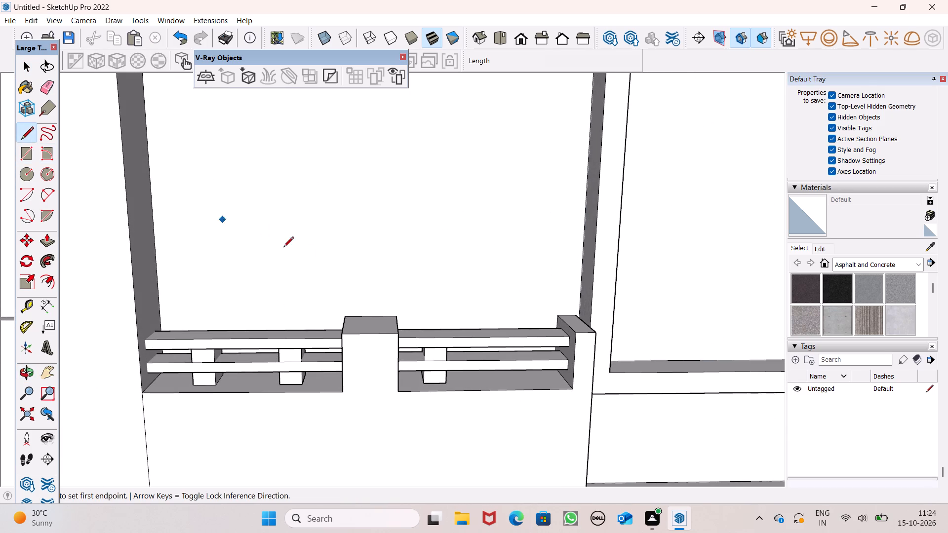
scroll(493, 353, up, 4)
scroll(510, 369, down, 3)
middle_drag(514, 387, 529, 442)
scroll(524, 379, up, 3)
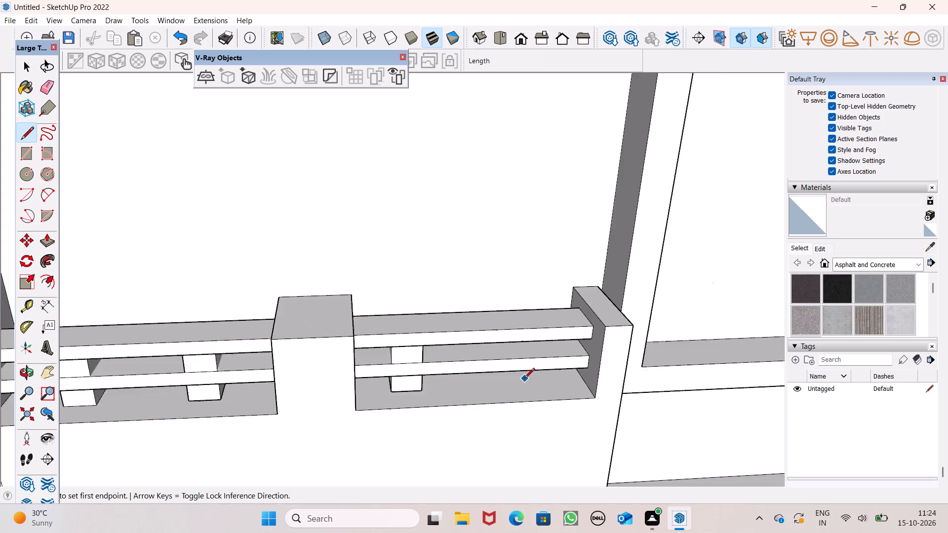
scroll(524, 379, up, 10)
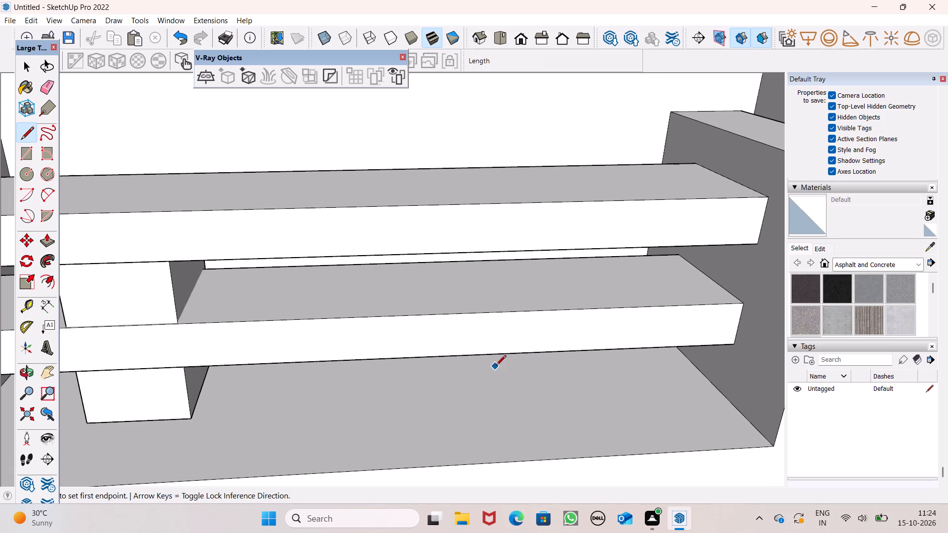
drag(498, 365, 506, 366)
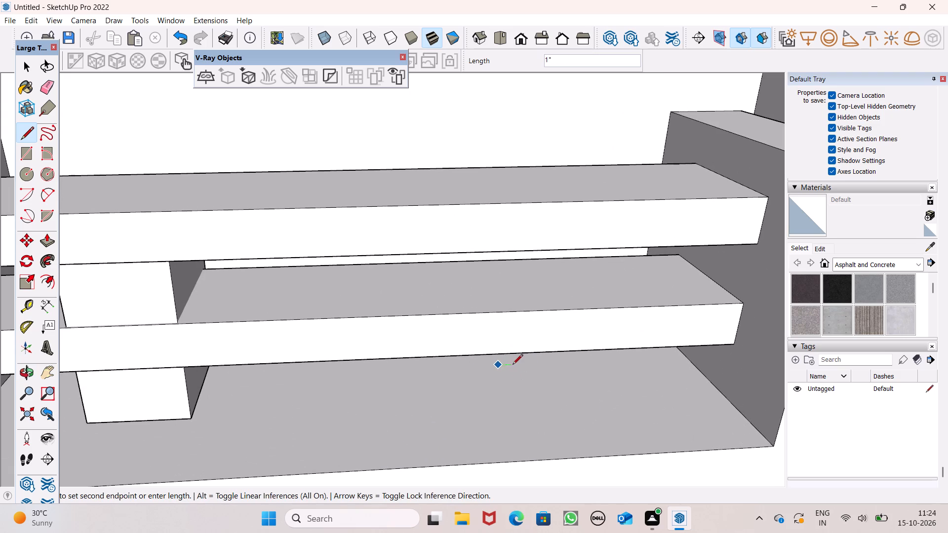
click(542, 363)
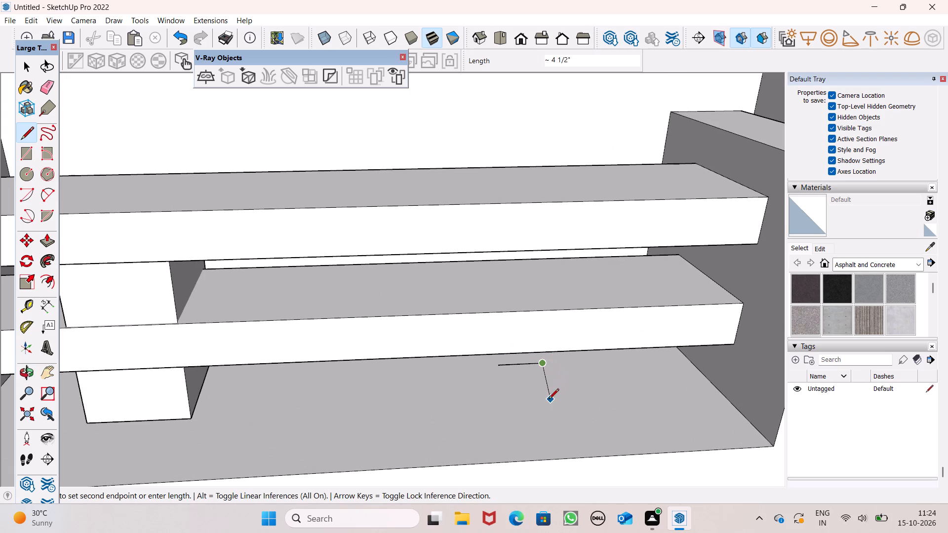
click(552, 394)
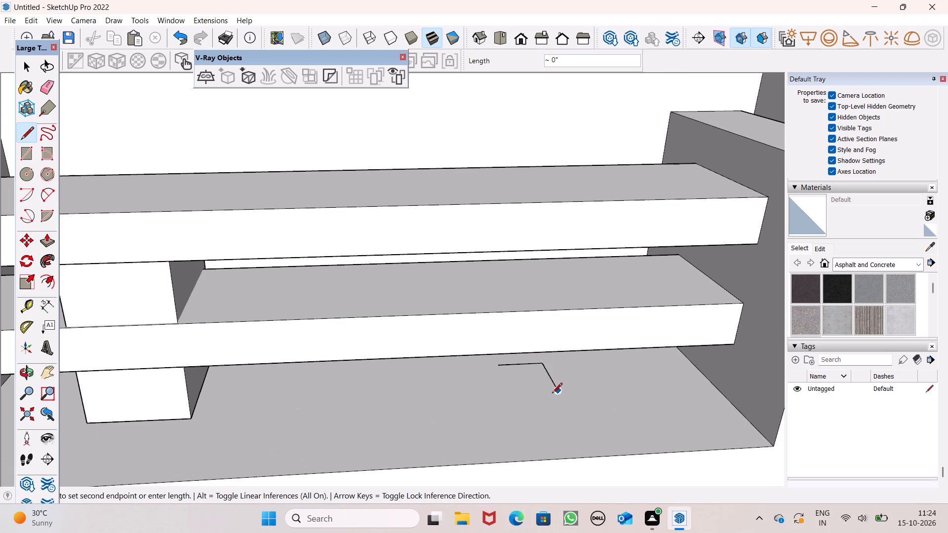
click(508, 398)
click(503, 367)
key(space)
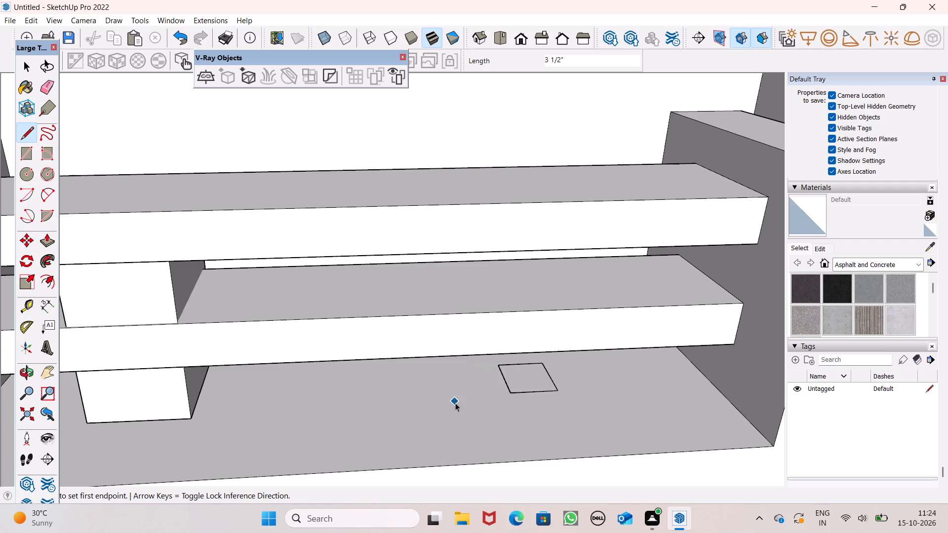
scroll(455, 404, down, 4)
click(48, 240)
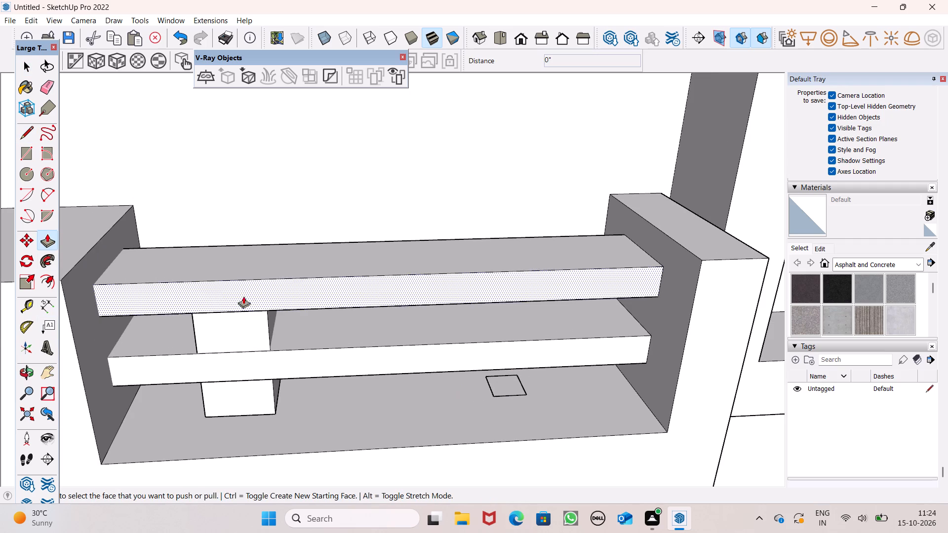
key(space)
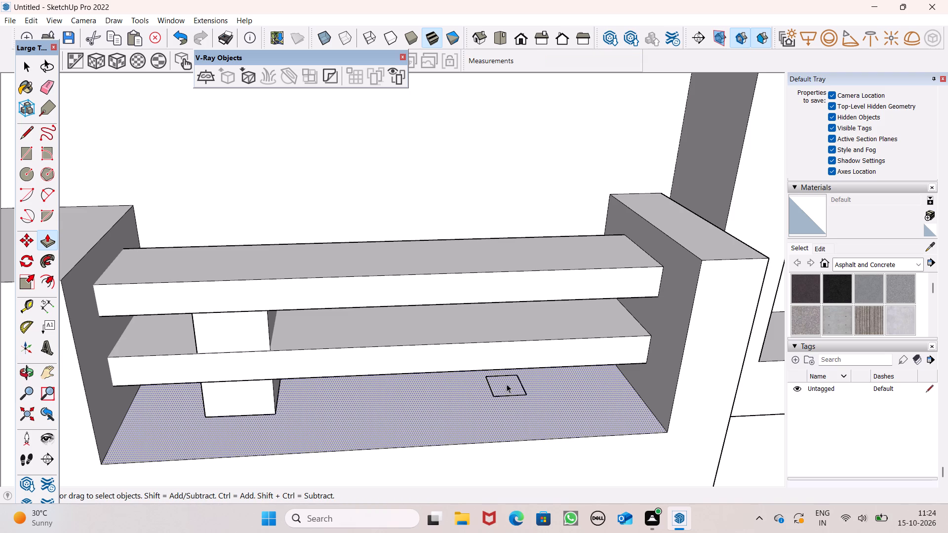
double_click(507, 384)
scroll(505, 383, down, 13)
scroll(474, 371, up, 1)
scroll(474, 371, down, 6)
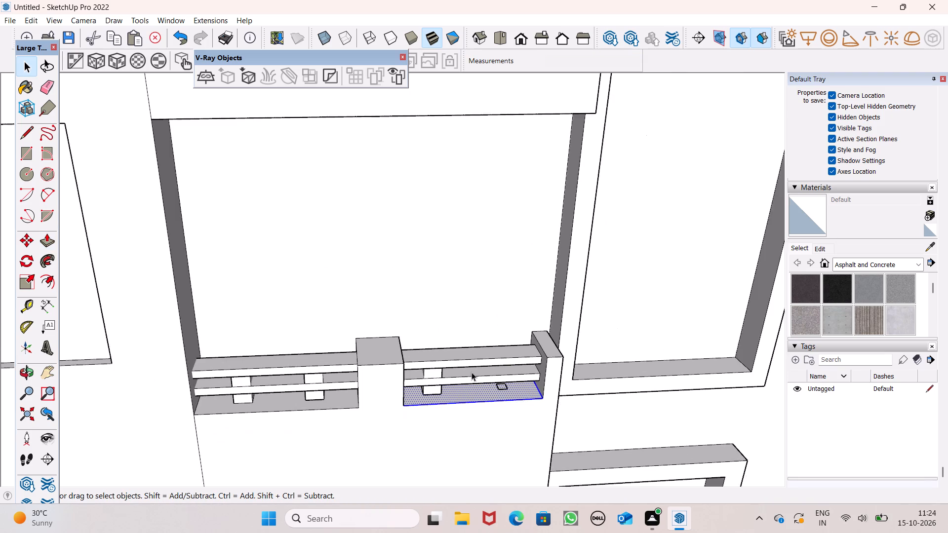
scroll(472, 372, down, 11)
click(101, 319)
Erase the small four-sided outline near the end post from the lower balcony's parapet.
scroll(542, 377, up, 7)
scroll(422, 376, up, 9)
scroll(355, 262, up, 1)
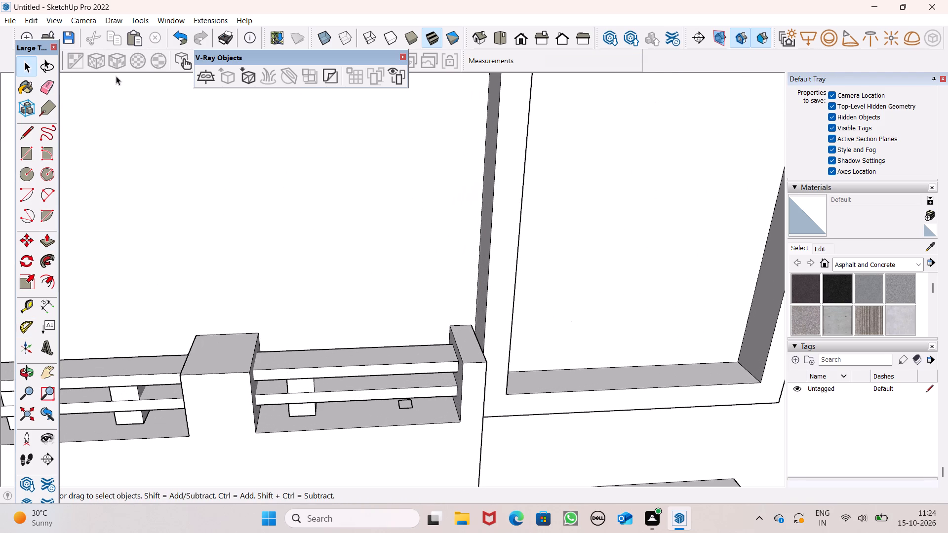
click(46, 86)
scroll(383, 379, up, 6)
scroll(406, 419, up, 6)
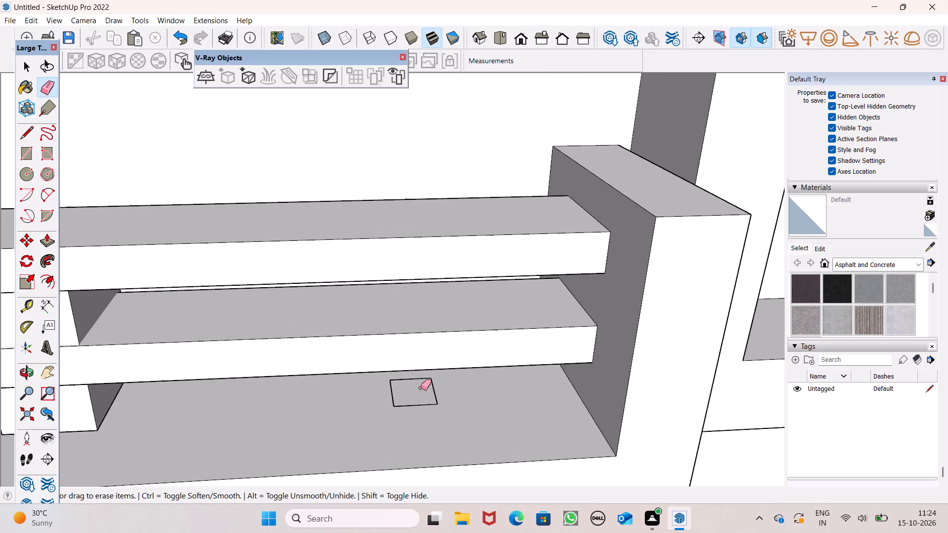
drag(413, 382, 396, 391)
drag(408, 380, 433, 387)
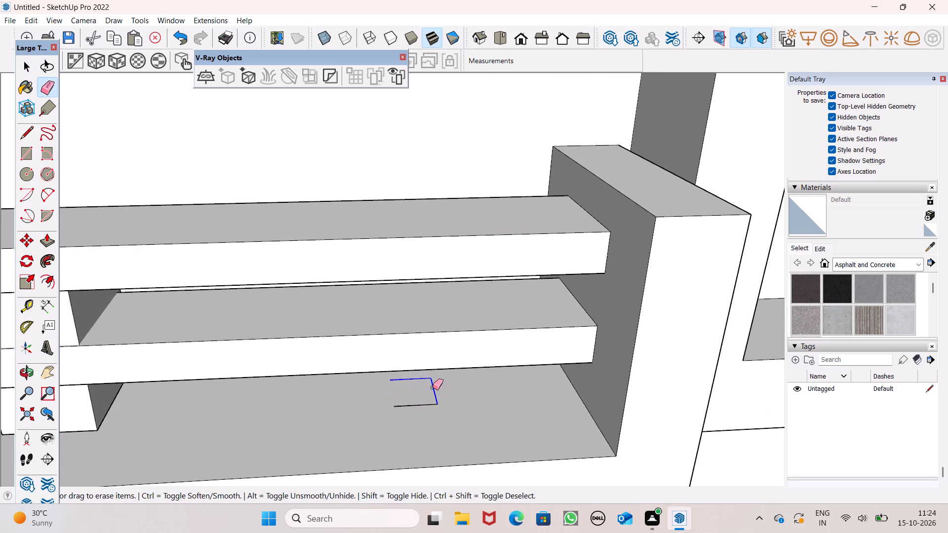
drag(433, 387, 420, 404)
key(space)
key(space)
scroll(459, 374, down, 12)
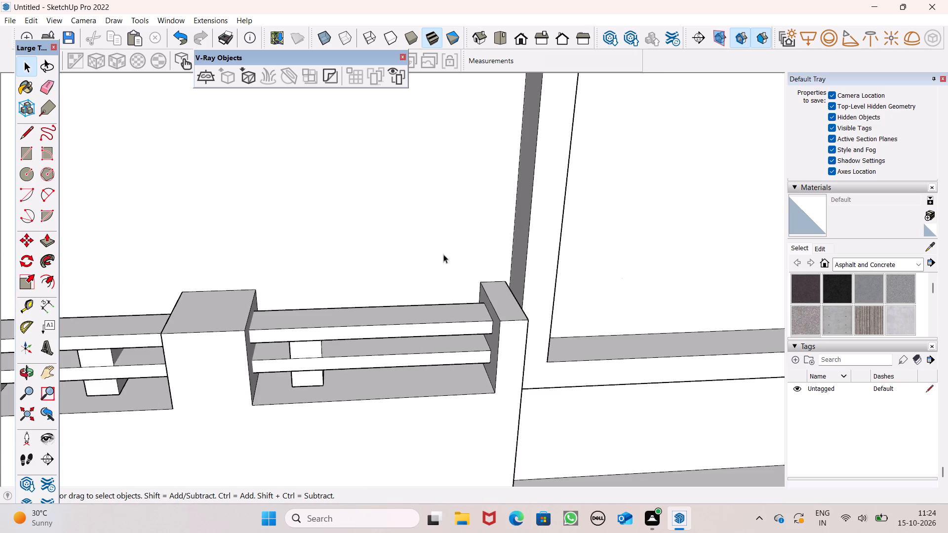
Draw a square of about 5 3/16" on the front face of the upper balcony's middle pier.
scroll(446, 251, down, 13)
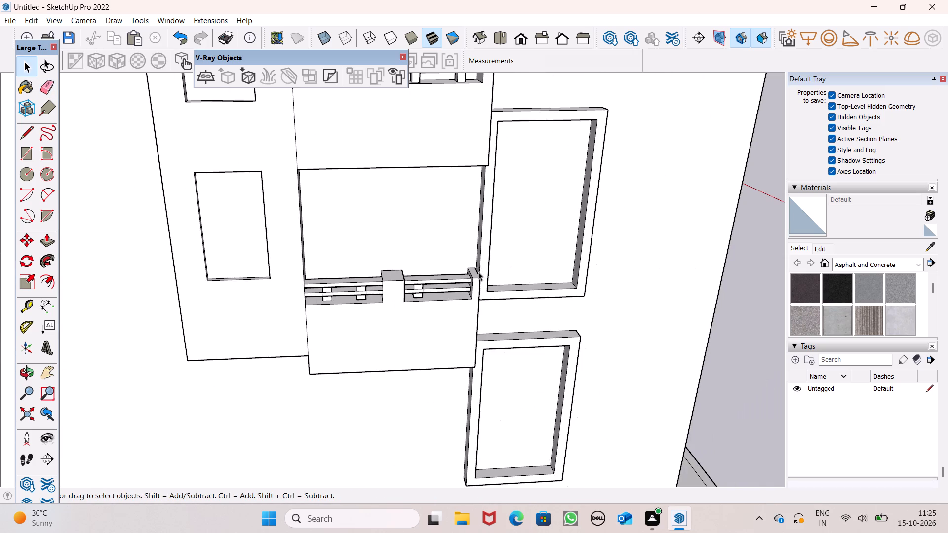
scroll(478, 273, down, 5)
middle_drag(507, 290, 487, 234)
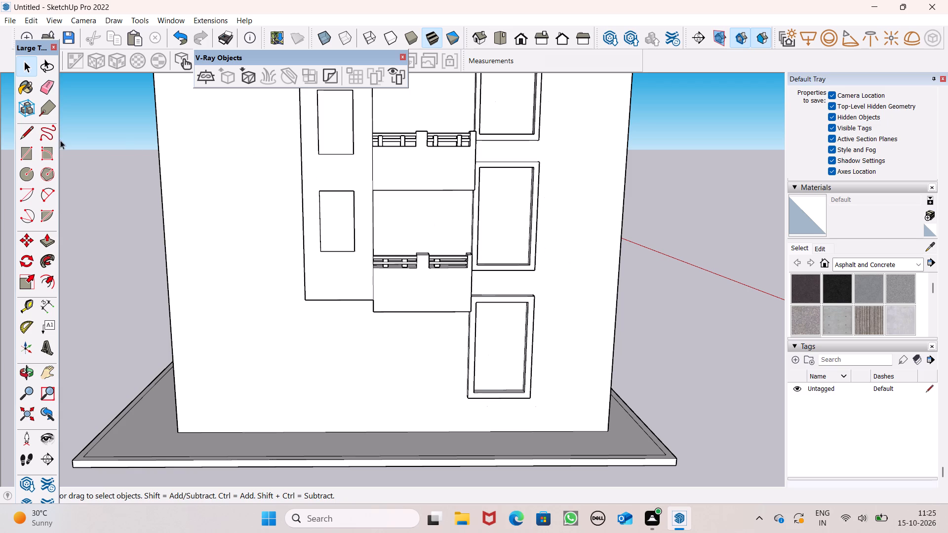
click(32, 152)
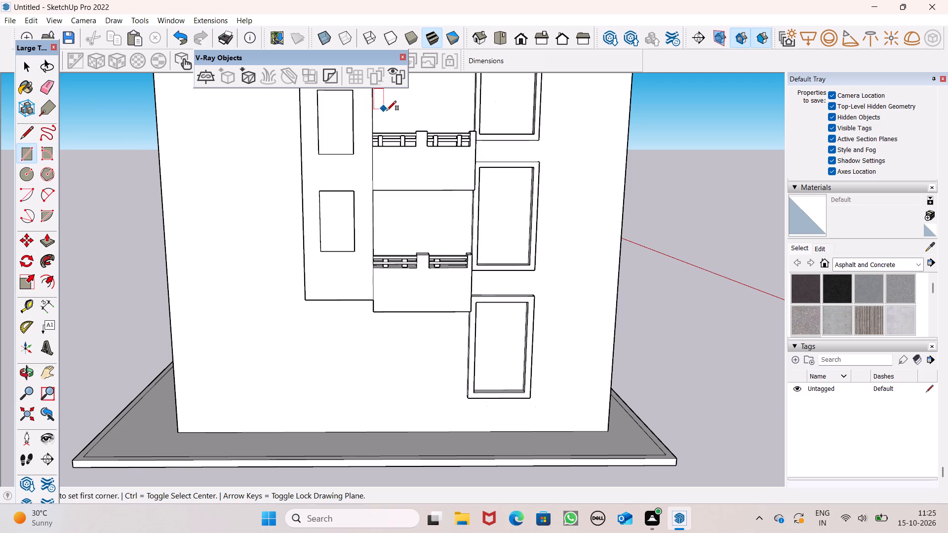
scroll(377, 220, down, 2)
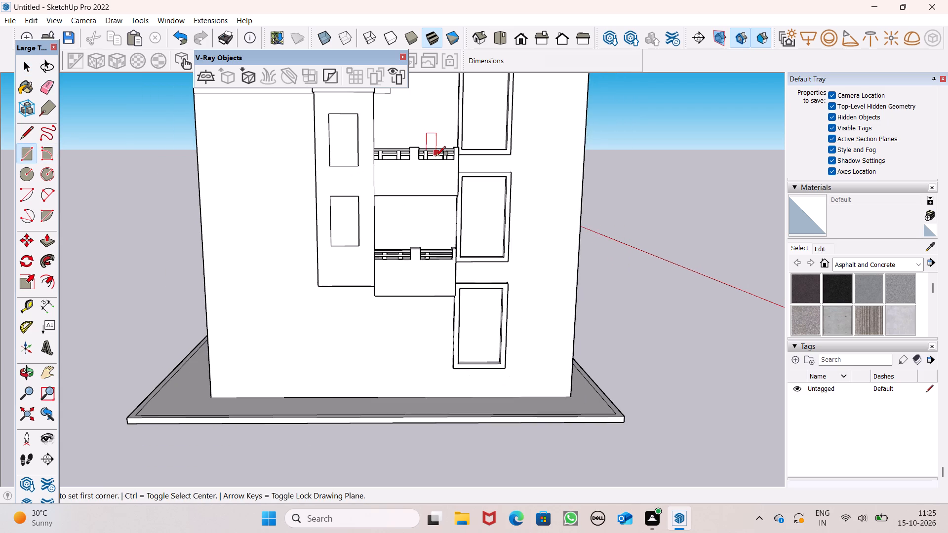
scroll(435, 154, up, 13)
scroll(412, 163, down, 1)
scroll(412, 165, up, 3)
scroll(390, 160, down, 1)
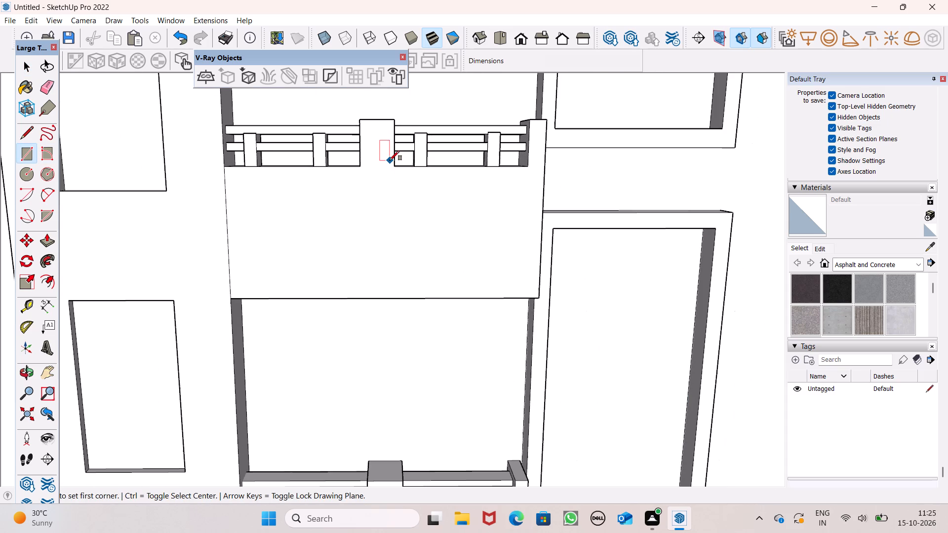
scroll(383, 137, up, 3)
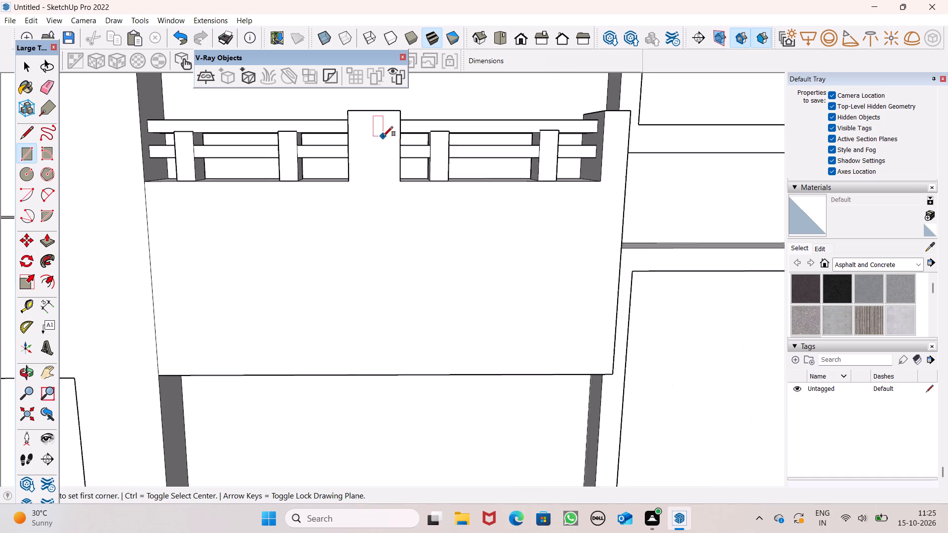
scroll(383, 136, up, 3)
click(360, 135)
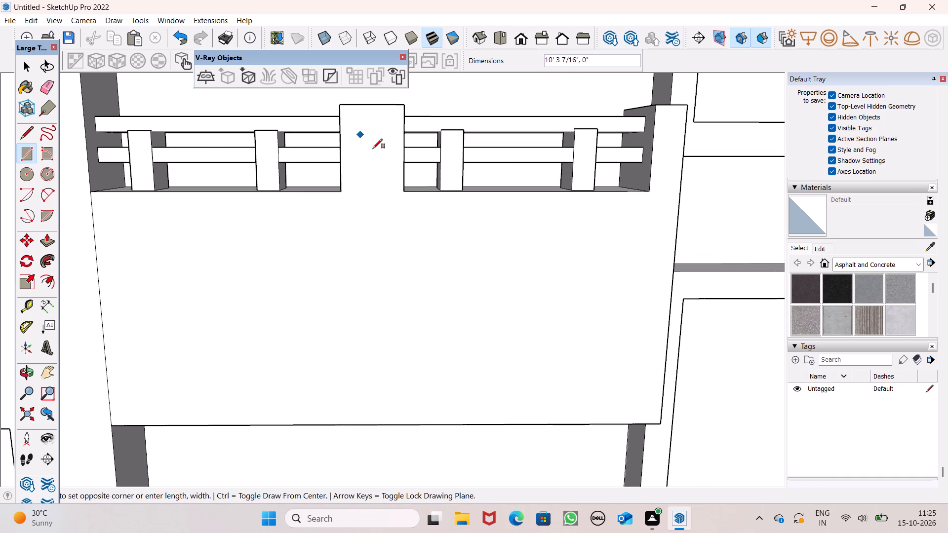
click(384, 161)
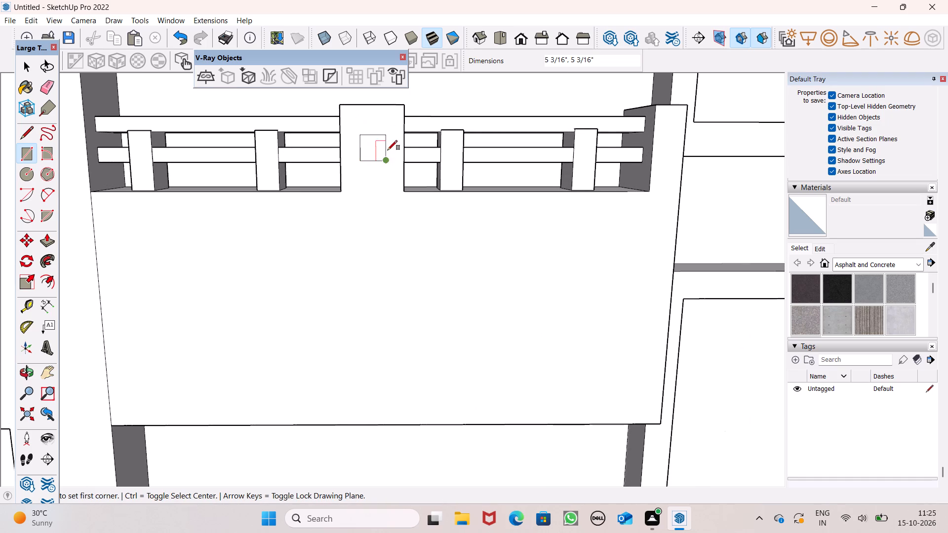
scroll(379, 132, down, 4)
key(space)
Copy the square straight down about 11' 11 13/16" onto the front face of the lower balcony's middle pier.
double_click(375, 142)
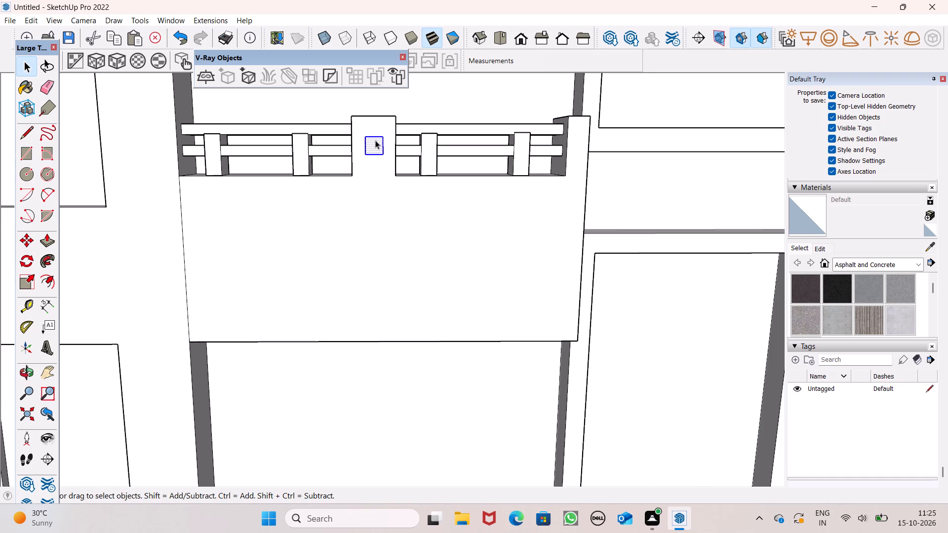
scroll(392, 144, down, 8)
key(m)
key(Return)
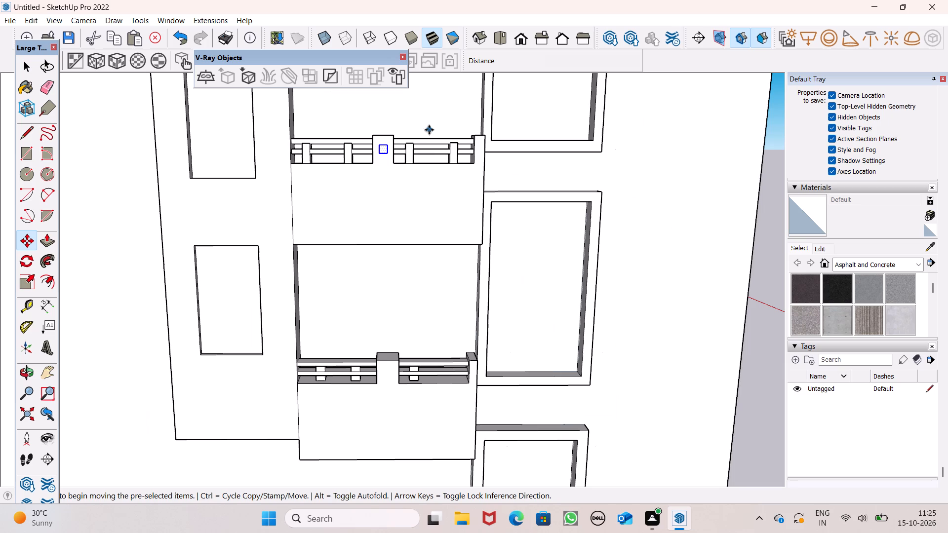
drag(388, 154, 395, 232)
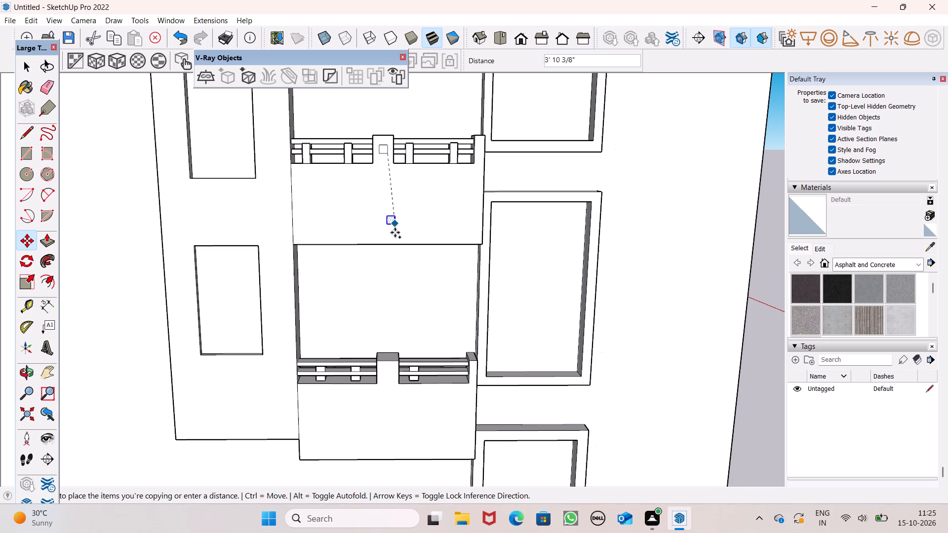
drag(395, 232, 385, 377)
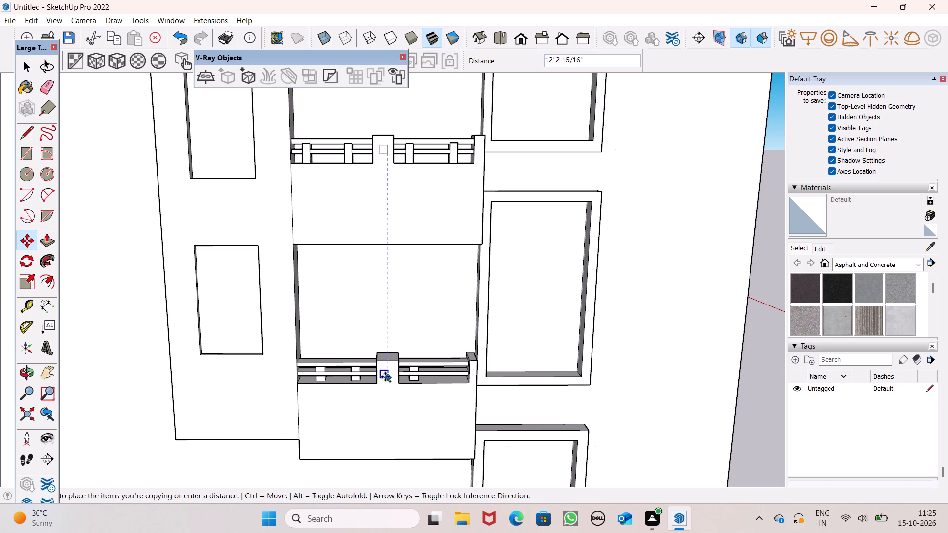
drag(385, 377, 388, 373)
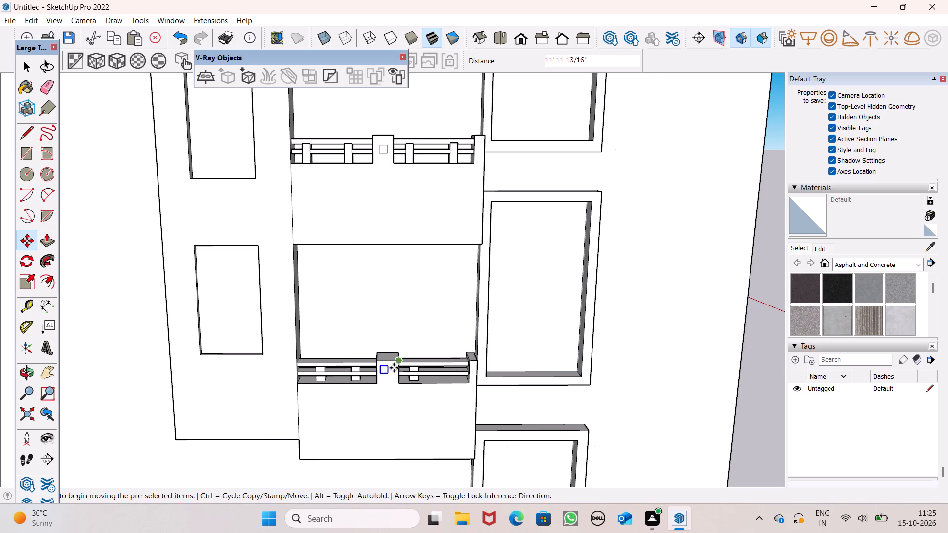
Move the copied square to the centre of the lower balcony's middle pier face.
scroll(393, 368, up, 6)
scroll(401, 371, down, 1)
scroll(402, 372, up, 7)
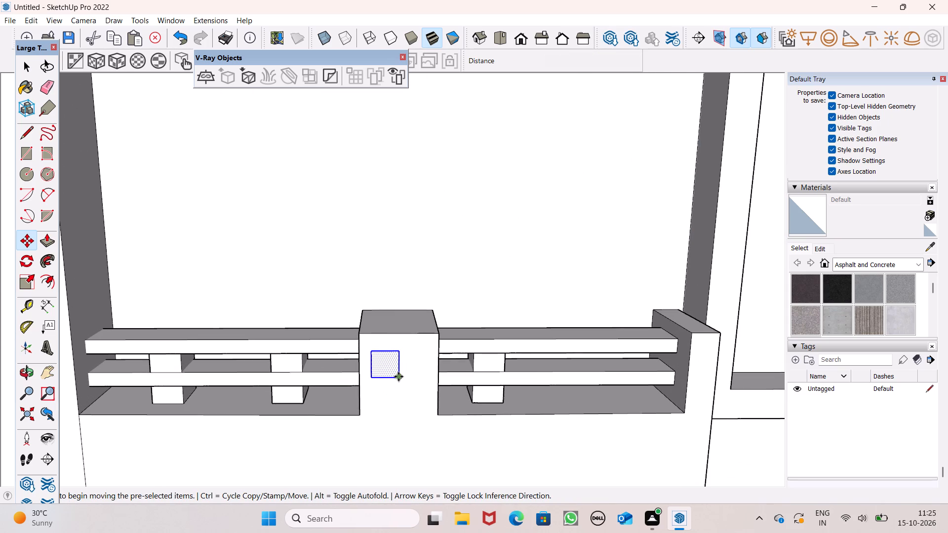
drag(398, 377, 411, 381)
scroll(450, 282, down, 2)
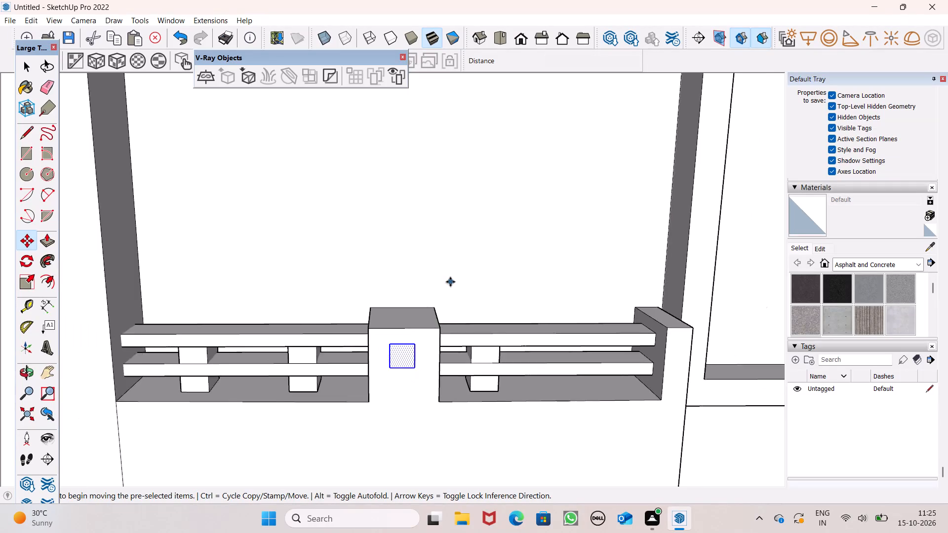
scroll(450, 282, down, 1)
scroll(369, 221, down, 14)
scroll(371, 268, down, 2)
key(space)
click(631, 300)
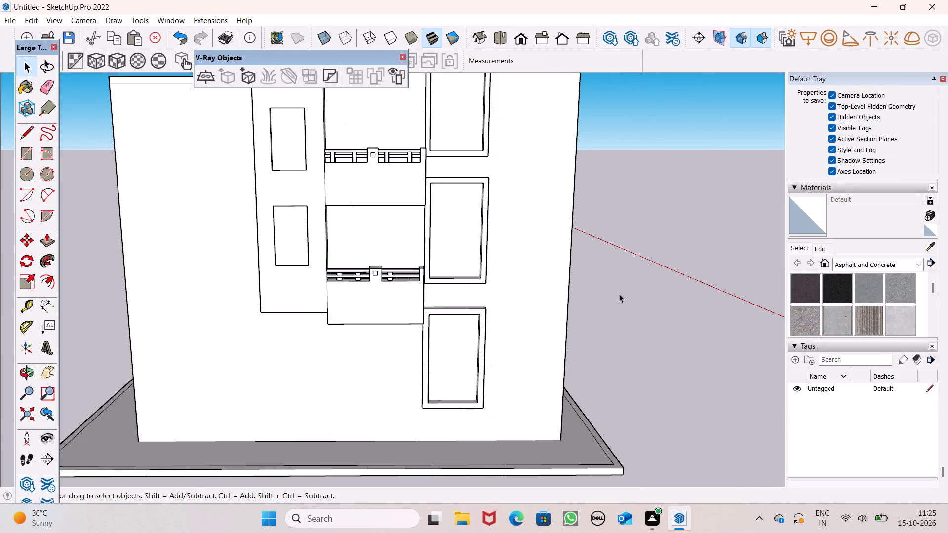
Draw a square of about 8 1/2" on the upper balcony's front wall, below the first baluster at the end farthest from the tall windows.
scroll(358, 266, up, 4)
scroll(358, 266, down, 1)
scroll(358, 266, up, 2)
scroll(369, 274, down, 3)
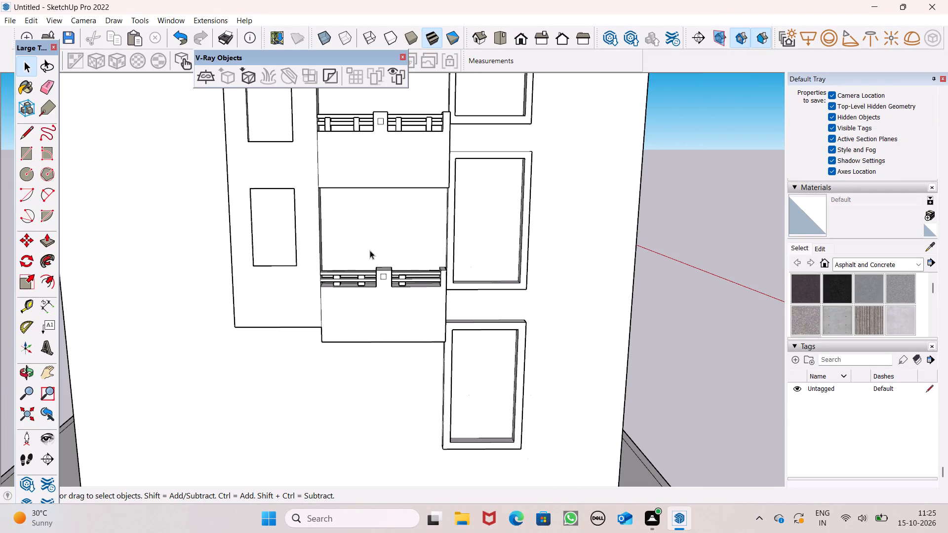
scroll(361, 253, down, 4)
scroll(358, 265, up, 1)
scroll(352, 127, up, 6)
scroll(387, 158, up, 2)
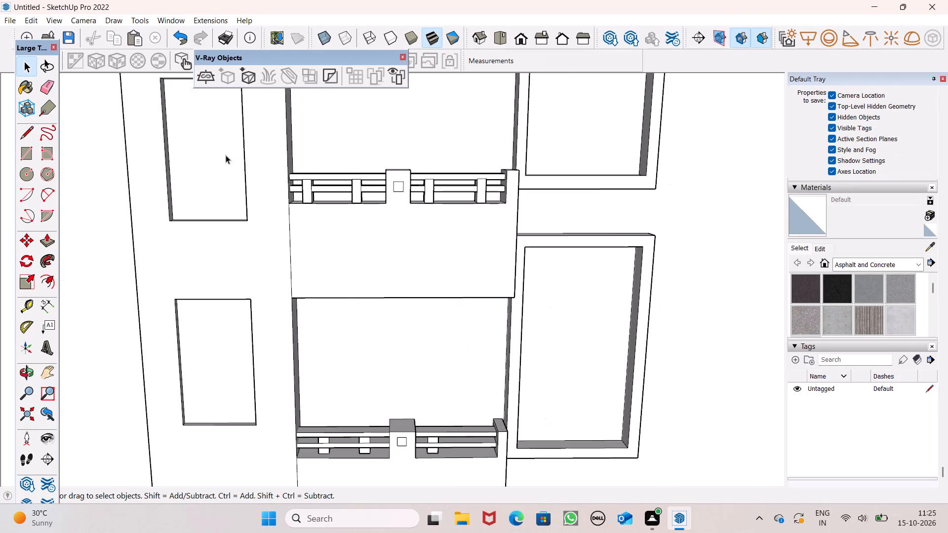
click(23, 152)
scroll(374, 223, up, 3)
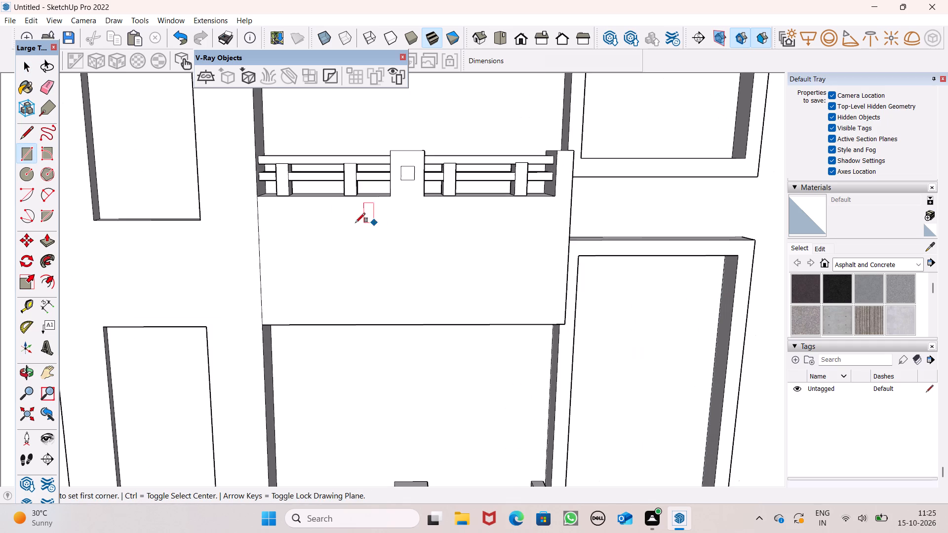
scroll(396, 262, up, 1)
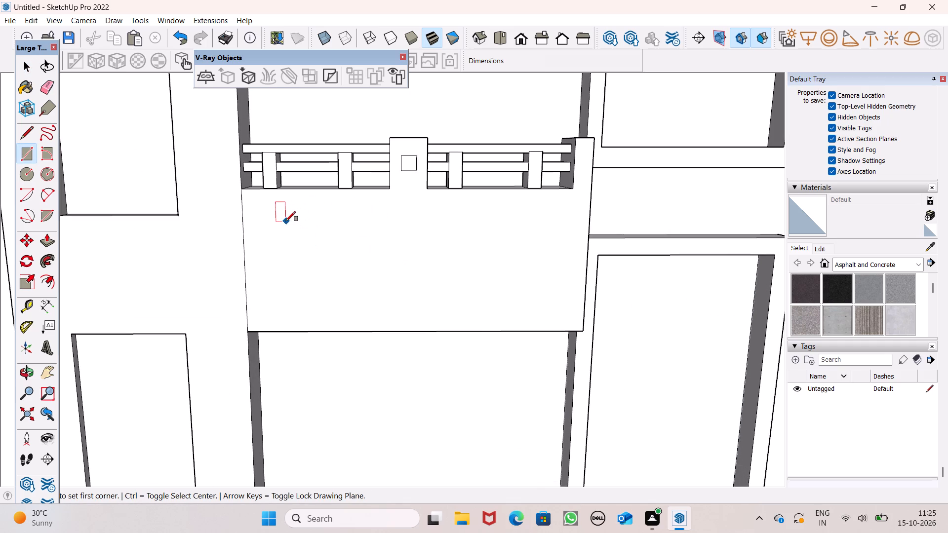
click(280, 217)
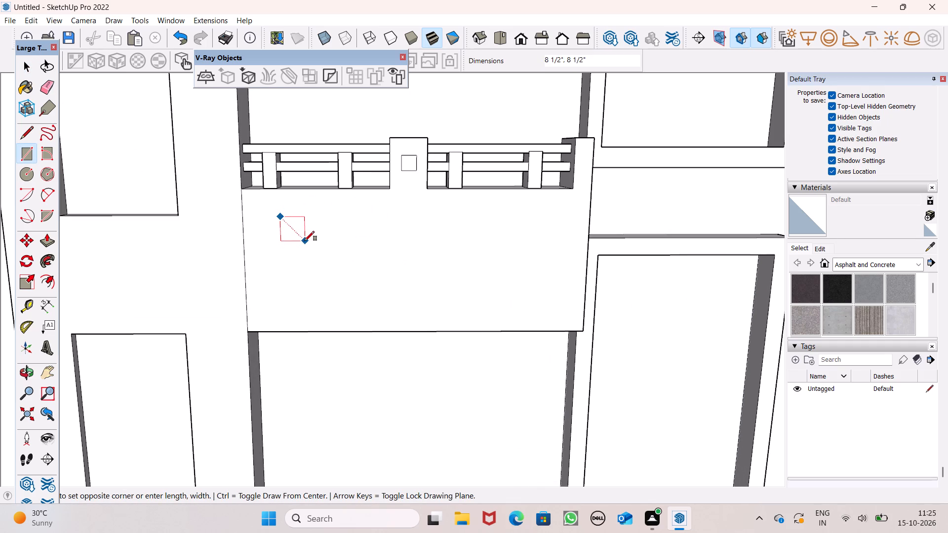
click(305, 240)
Copy the square three times horizontally along the upper wall, the first two about 2' 1/16" and 3' 1 3/4" apart, making a row of four.
key(space)
double_click(294, 232)
key(m)
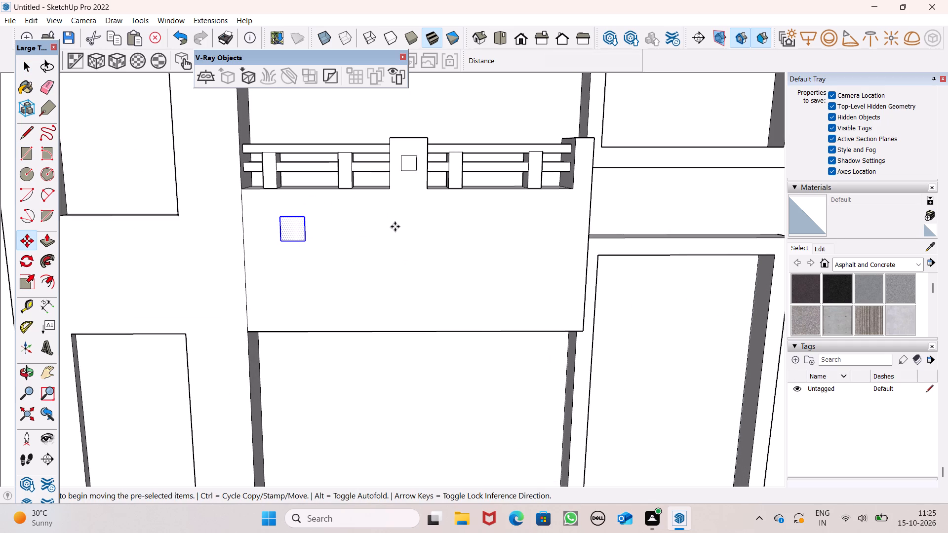
key(Return)
drag(307, 242, 328, 242)
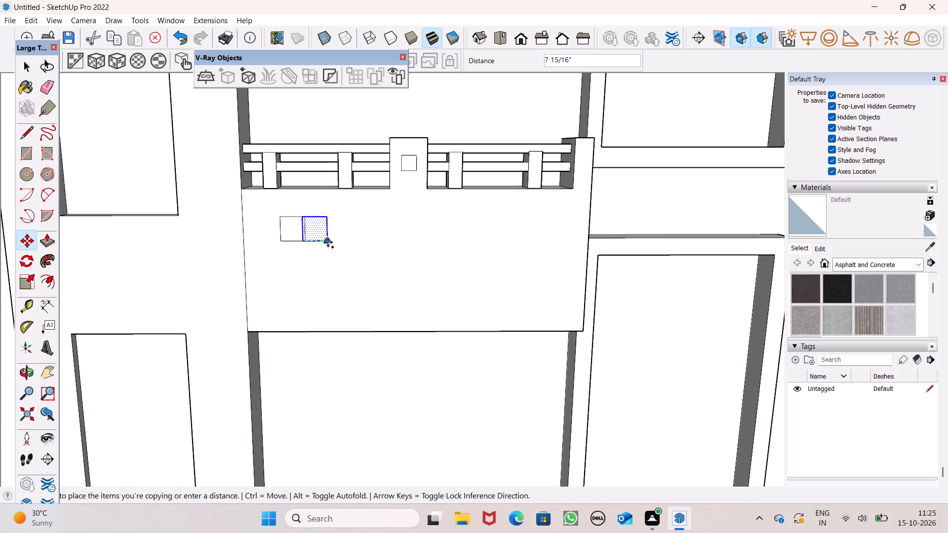
drag(328, 242, 374, 238)
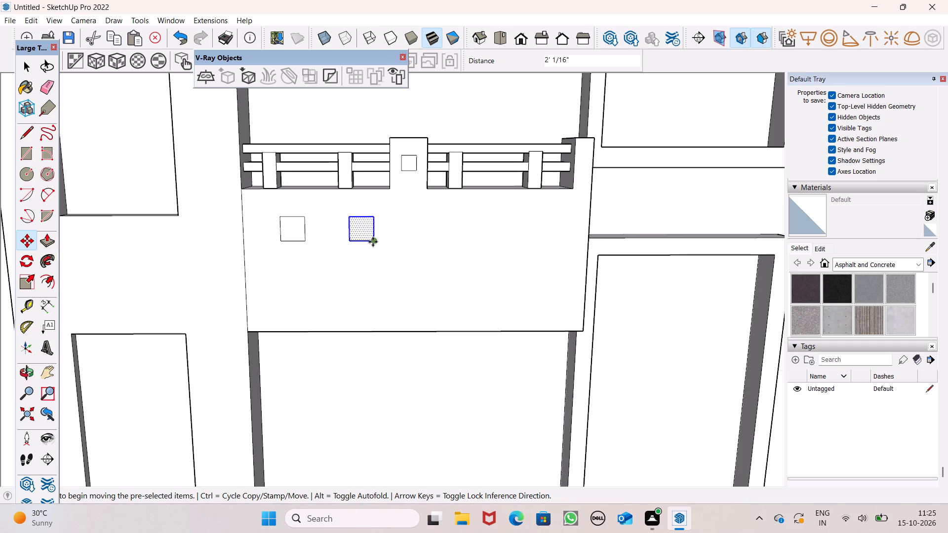
drag(372, 242, 483, 235)
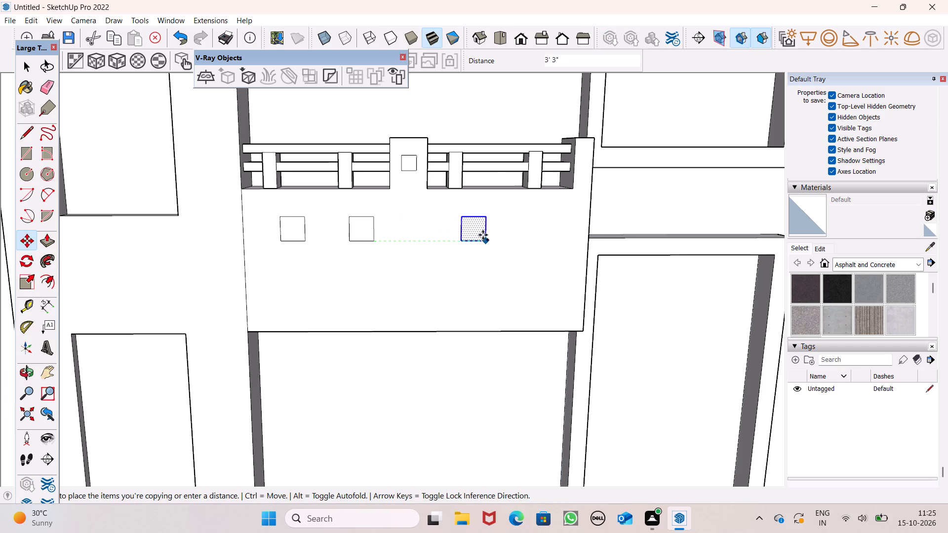
drag(483, 235, 481, 236)
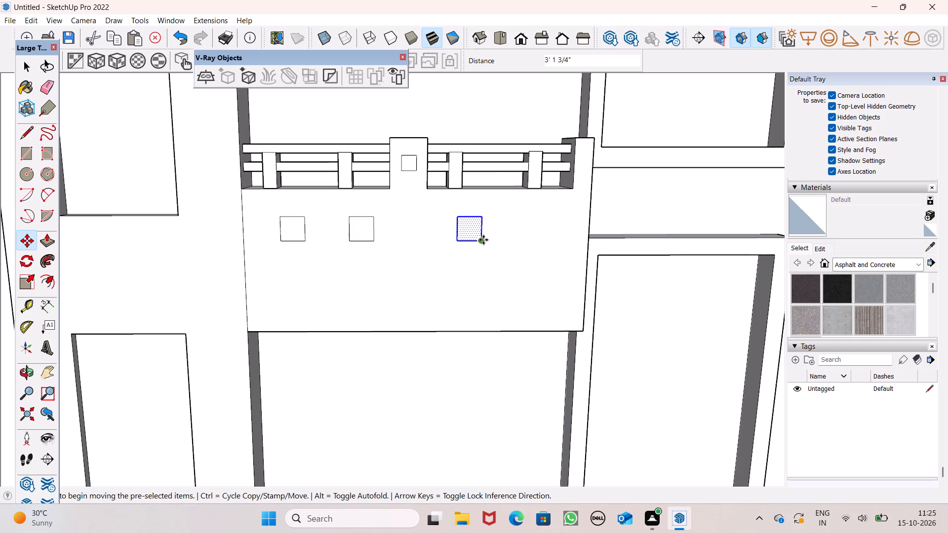
drag(483, 240, 542, 238)
Copy the last square about 14' 4" diagonally down onto the lower balcony's front wall, below its first baluster.
scroll(488, 184, down, 7)
scroll(436, 188, down, 3)
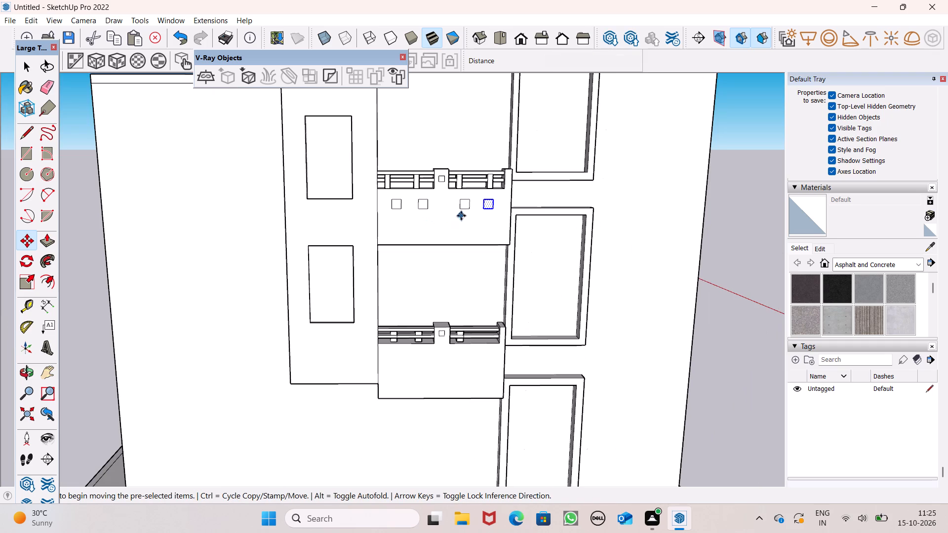
drag(493, 210, 502, 291)
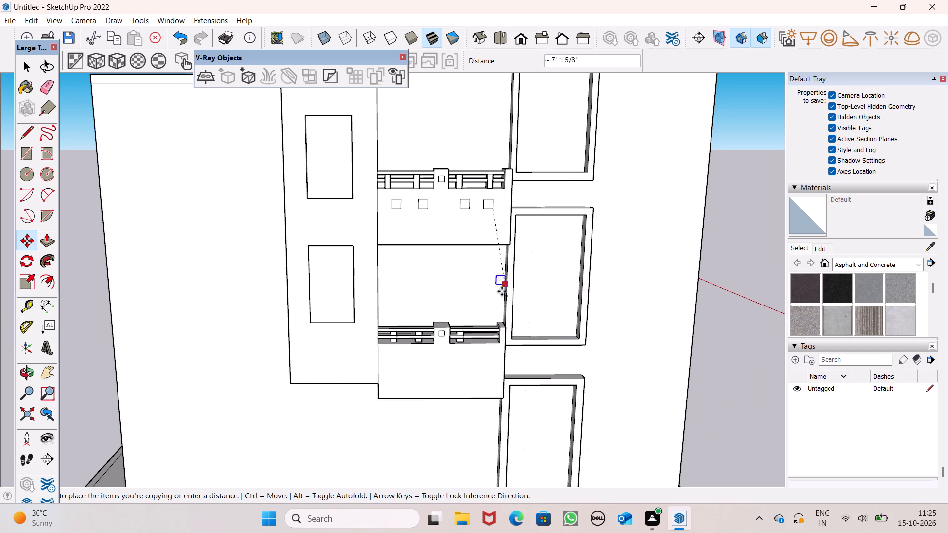
drag(502, 291, 395, 365)
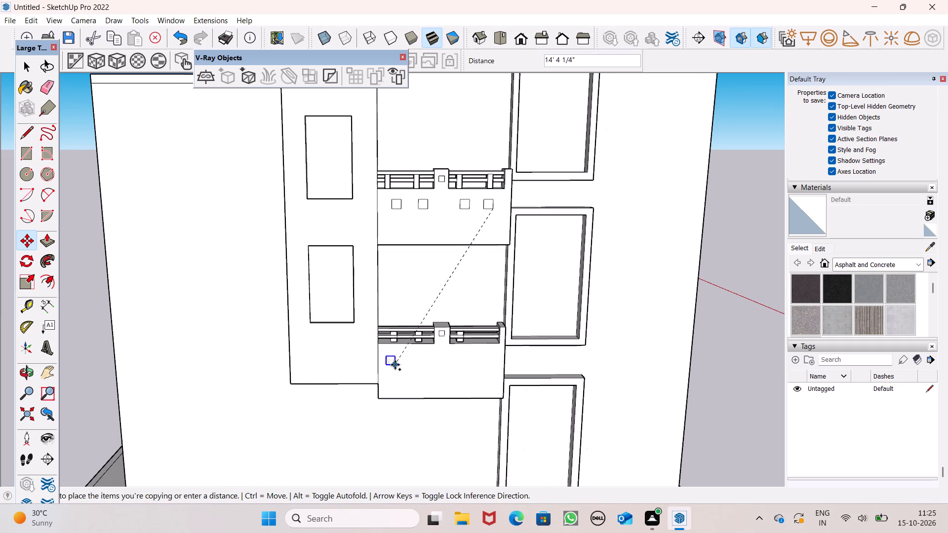
drag(395, 365, 397, 365)
Copy the lower wall's square three times horizontally, spaced about 2' 2 1/8", 3' 2 11/16" and 2' 2 11/16", making a row of four.
scroll(406, 381, up, 3)
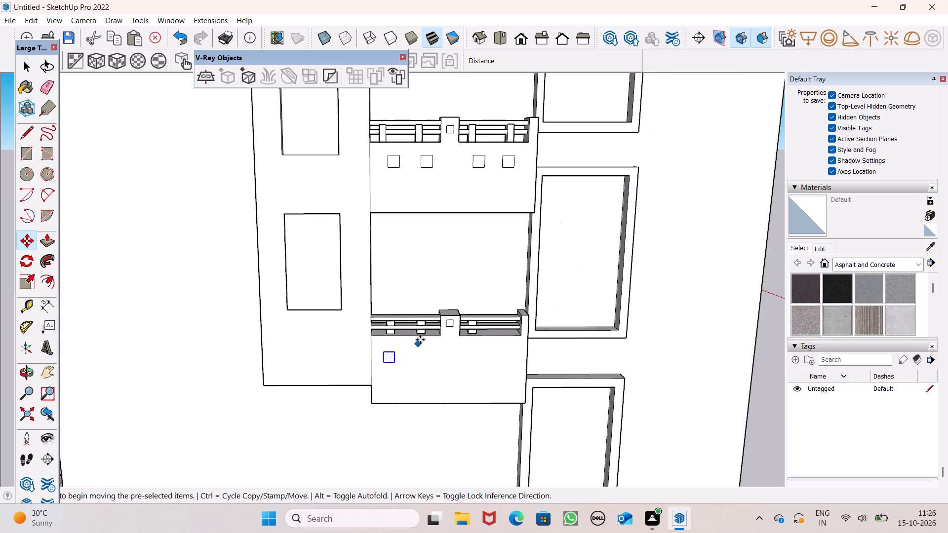
scroll(426, 337, down, 1)
scroll(424, 341, up, 6)
scroll(374, 381, up, 5)
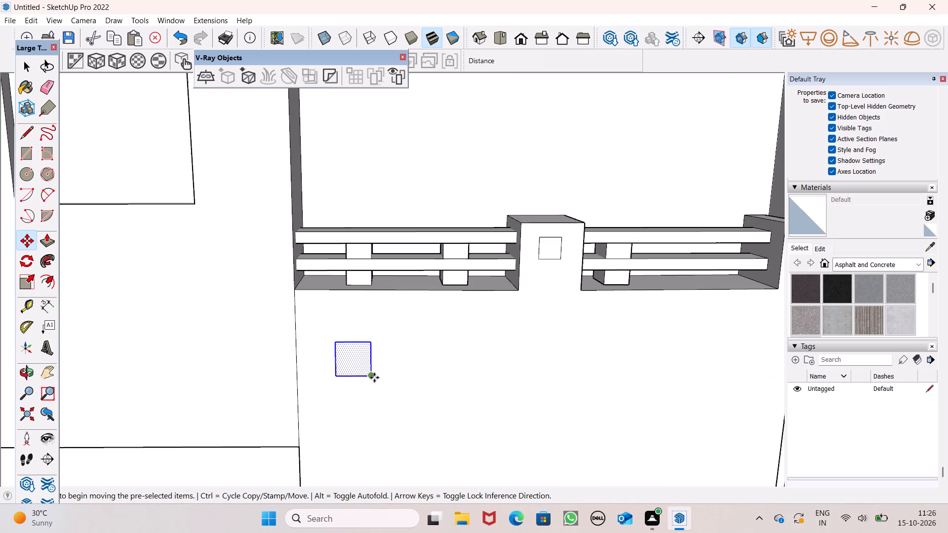
click(372, 378)
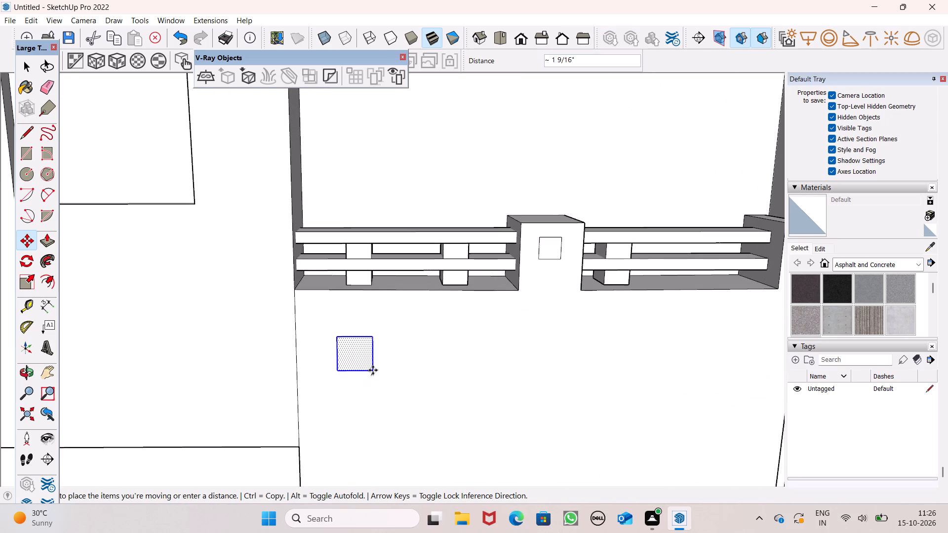
drag(370, 375, 372, 375)
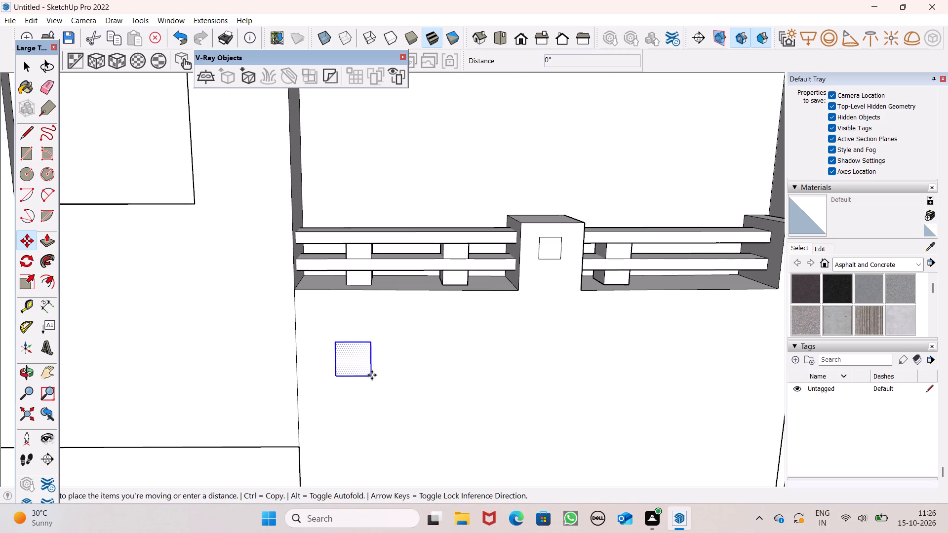
drag(372, 375, 478, 370)
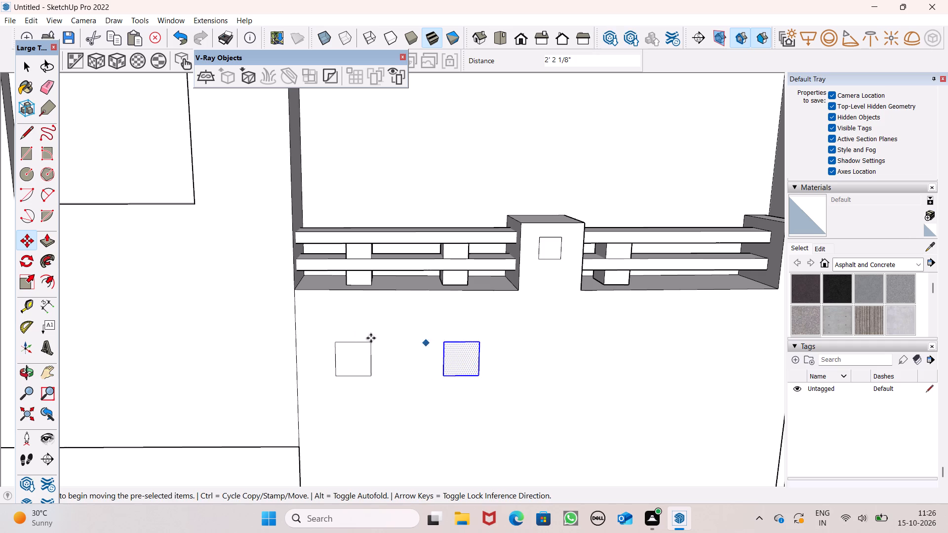
scroll(310, 347, down, 6)
scroll(553, 333, up, 2)
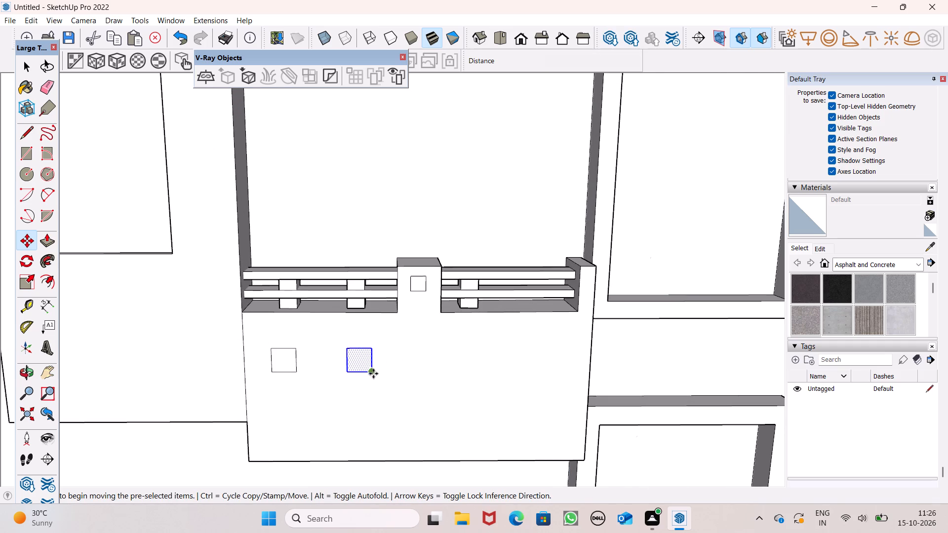
drag(372, 374, 482, 366)
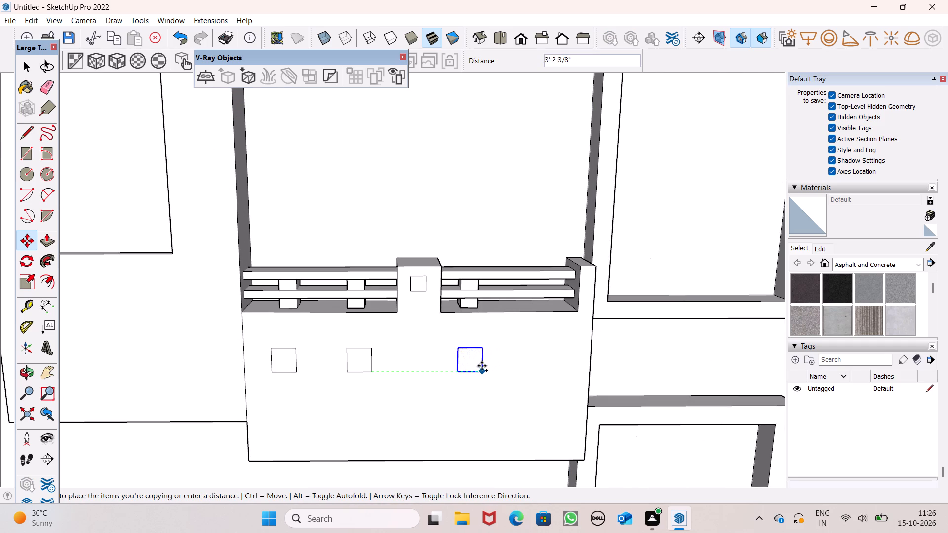
drag(482, 366, 483, 365)
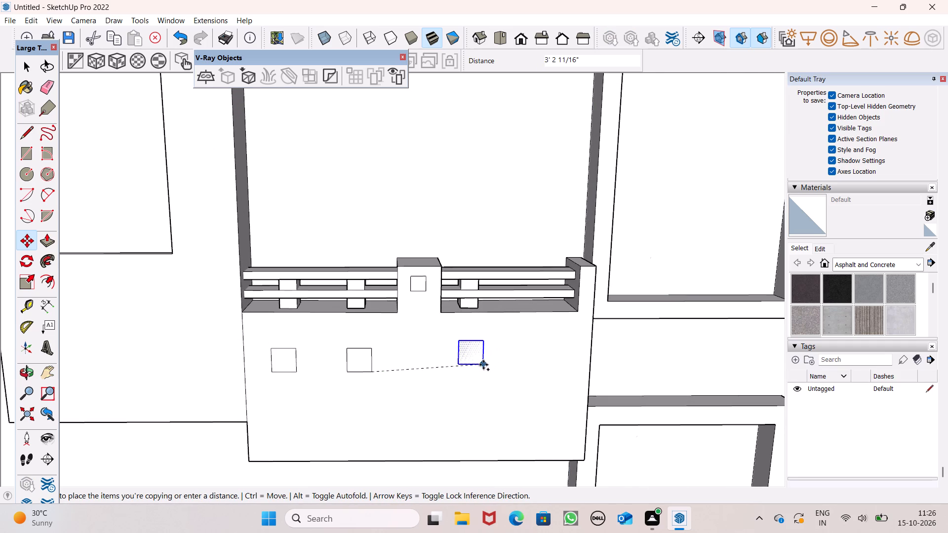
drag(483, 365, 484, 366)
drag(483, 372, 568, 364)
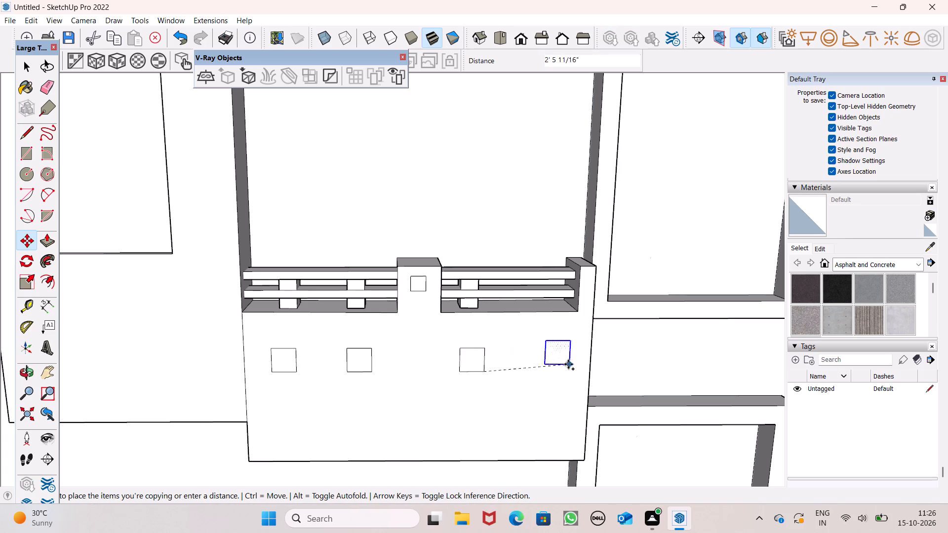
drag(568, 364, 560, 367)
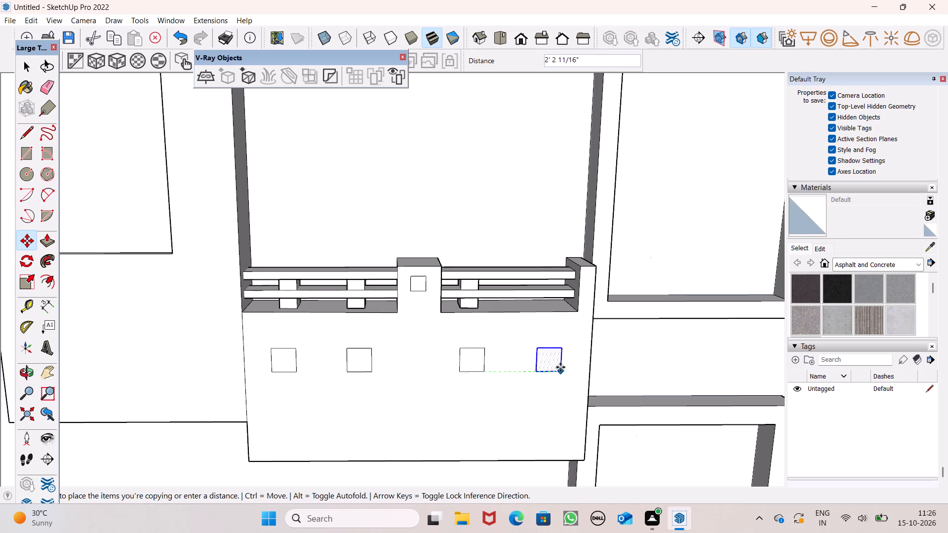
key(space)
scroll(475, 300, down, 6)
key(space)
scroll(474, 301, down, 12)
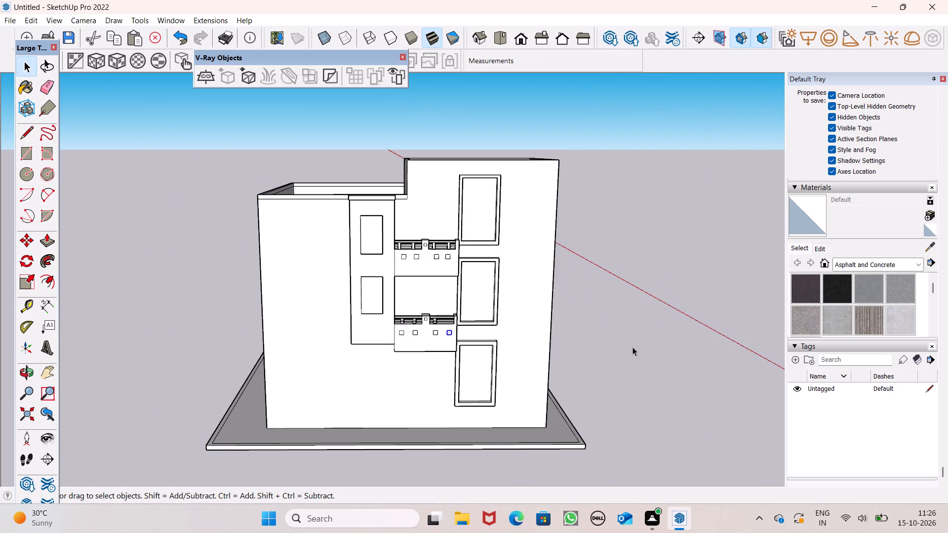
click(633, 347)
Nudge the lower wall's square nearest the end post very slightly within its row.
scroll(463, 329, up, 10)
scroll(439, 332, down, 1)
scroll(439, 332, up, 6)
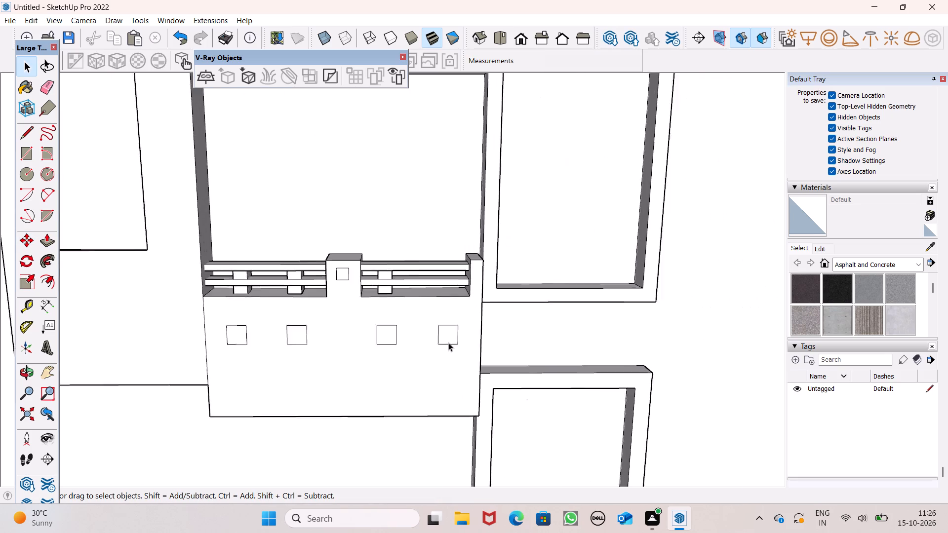
scroll(448, 343, up, 8)
double_click(446, 325)
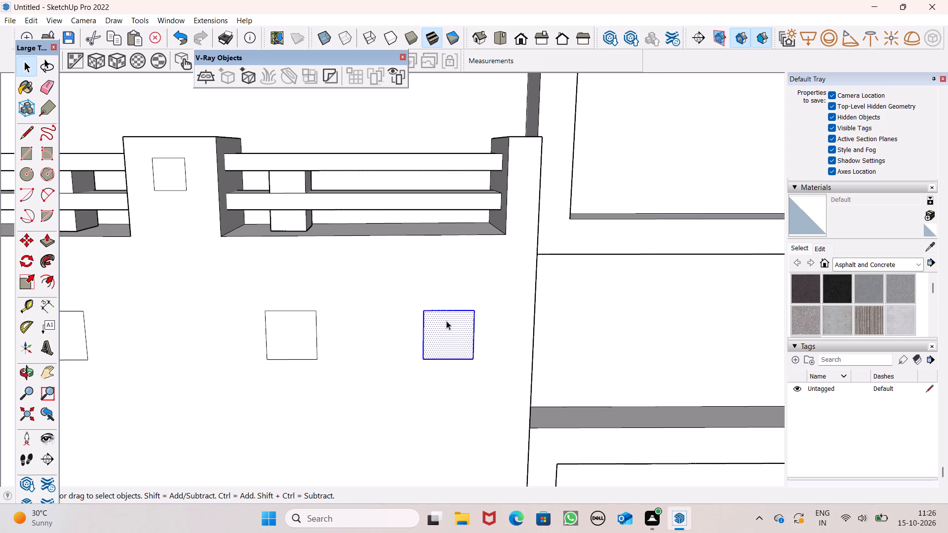
key(m)
key(Return)
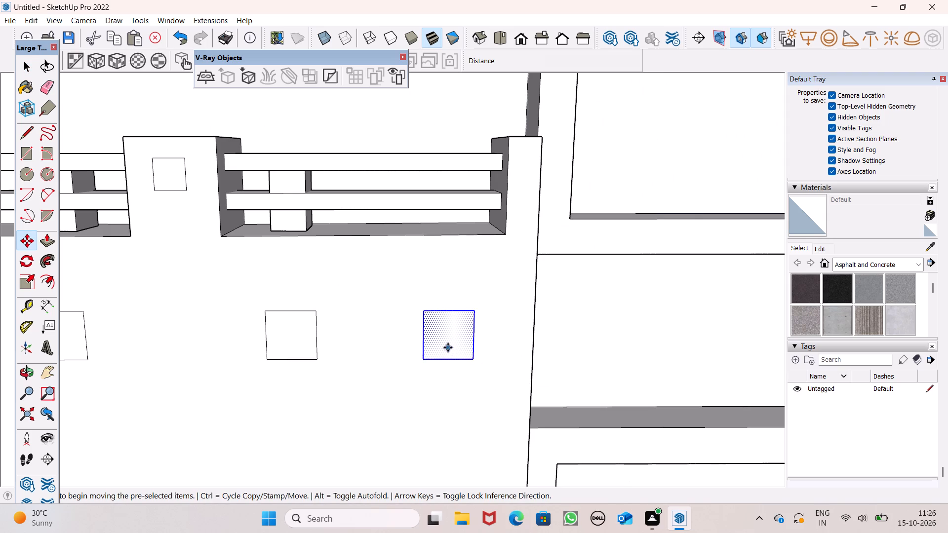
drag(475, 357, 472, 355)
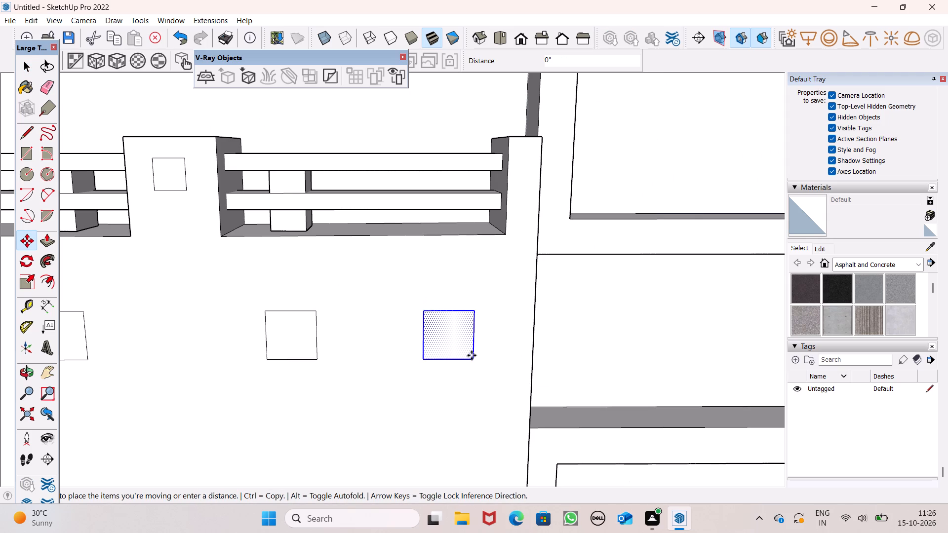
drag(472, 355, 471, 355)
scroll(411, 340, down, 7)
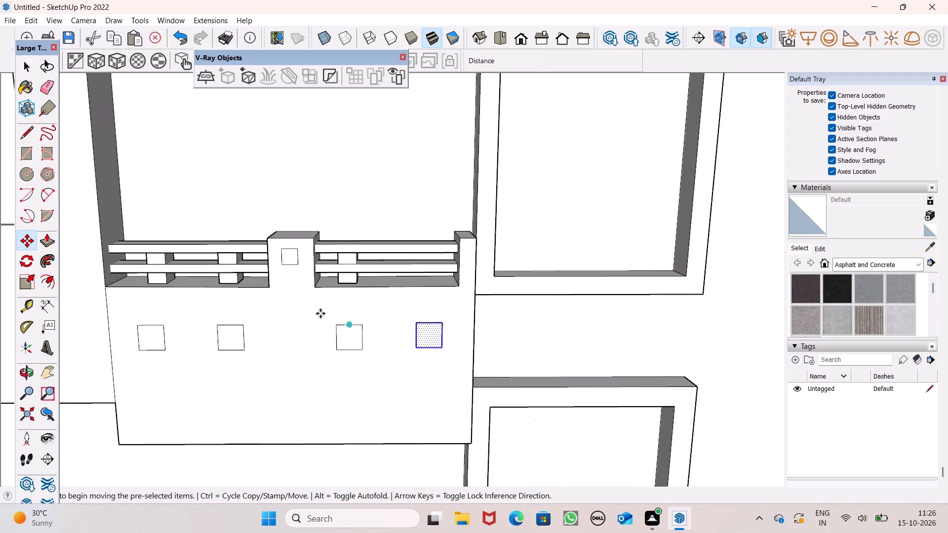
scroll(315, 298, down, 12)
key(space)
click(618, 344)
Push the first square of the upper balcony wall's row inward about 1 3/16", at the end farthest from the tall windows.
scroll(332, 319, up, 2)
scroll(332, 319, down, 1)
scroll(332, 319, up, 1)
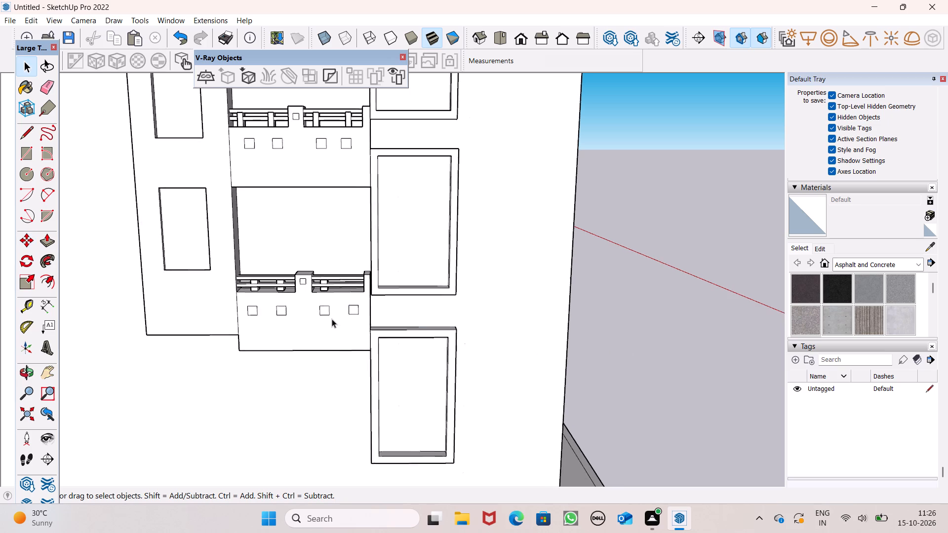
scroll(332, 319, down, 1)
scroll(332, 318, up, 5)
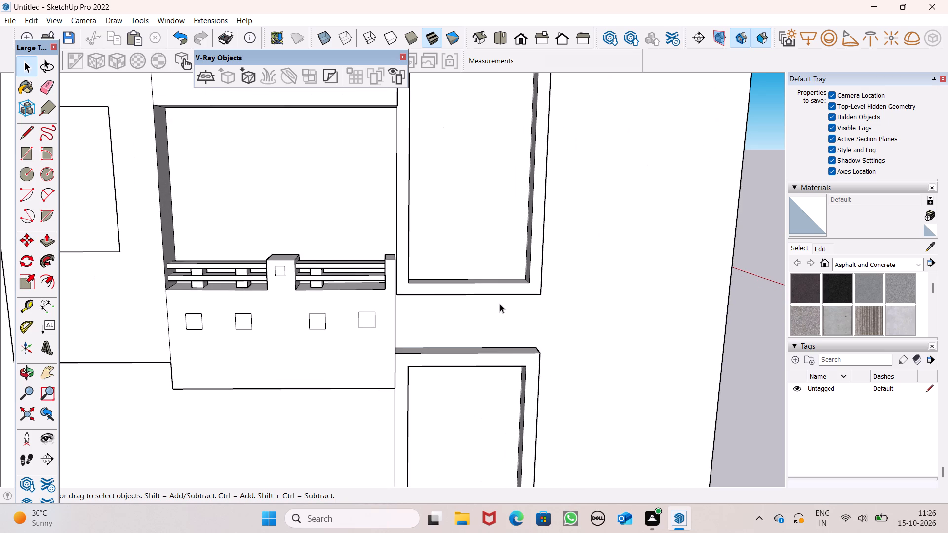
scroll(500, 304, down, 1)
scroll(429, 322, down, 5)
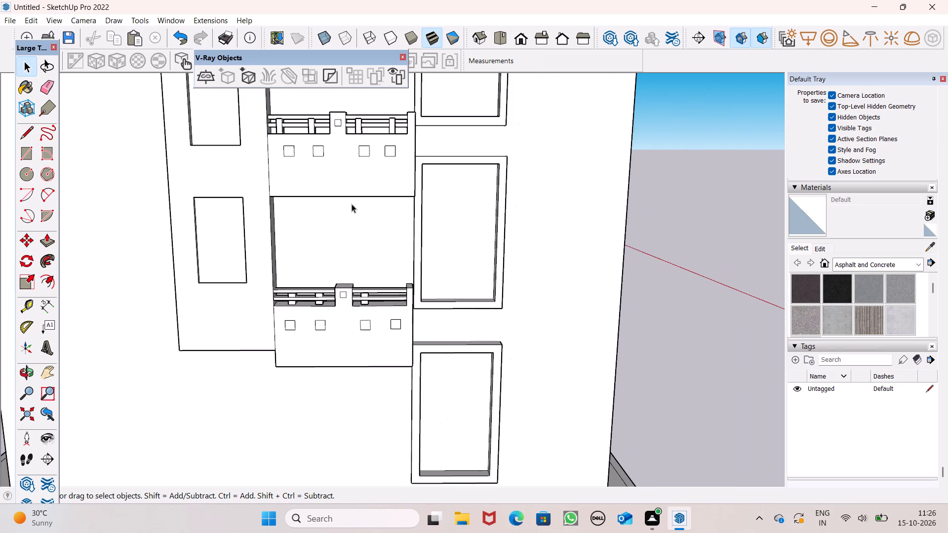
scroll(346, 255, down, 6)
scroll(336, 191, up, 11)
middle_drag(351, 205, 356, 246)
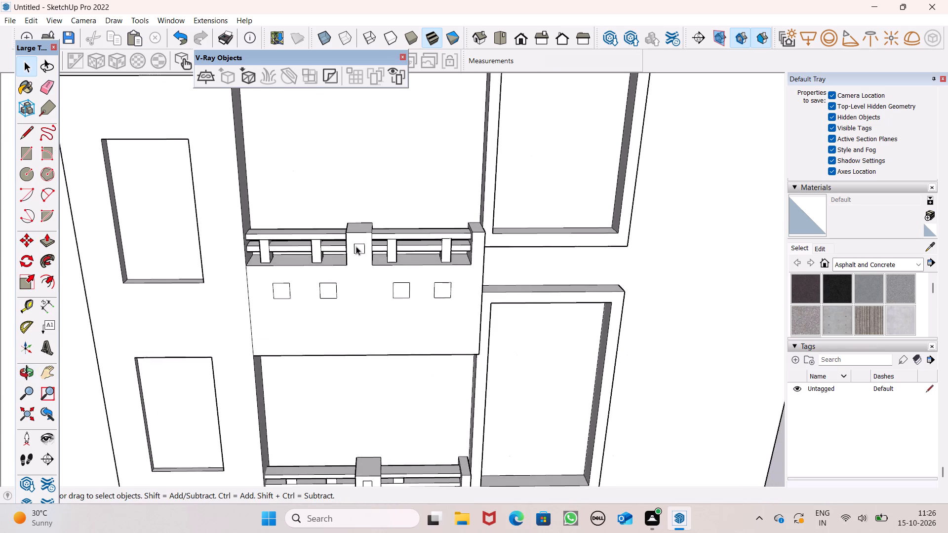
middle_drag(356, 246, 352, 247)
scroll(361, 246, up, 6)
click(51, 243)
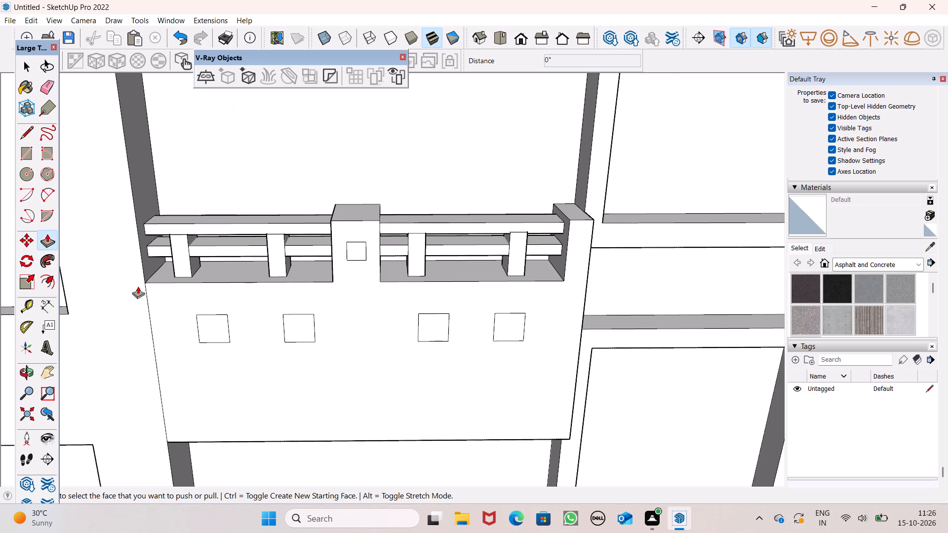
scroll(202, 320, up, 4)
click(223, 340)
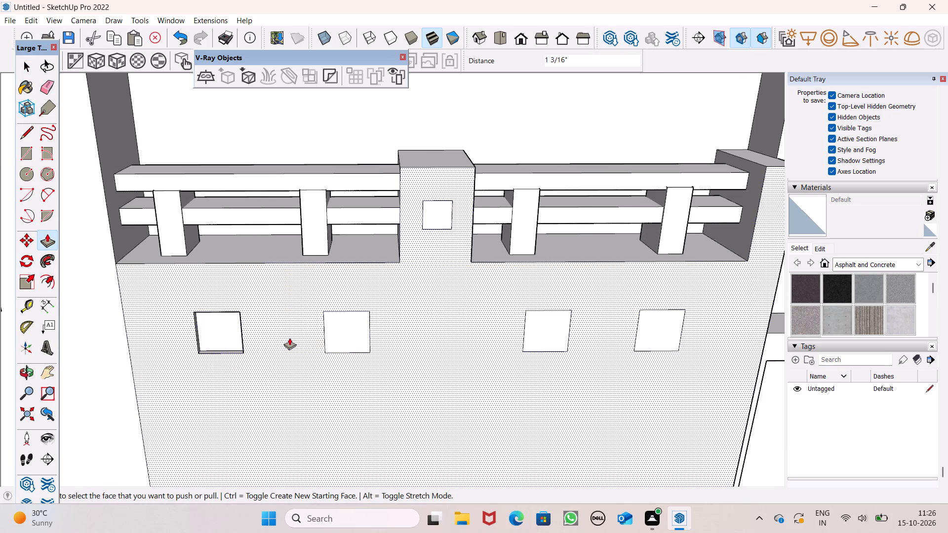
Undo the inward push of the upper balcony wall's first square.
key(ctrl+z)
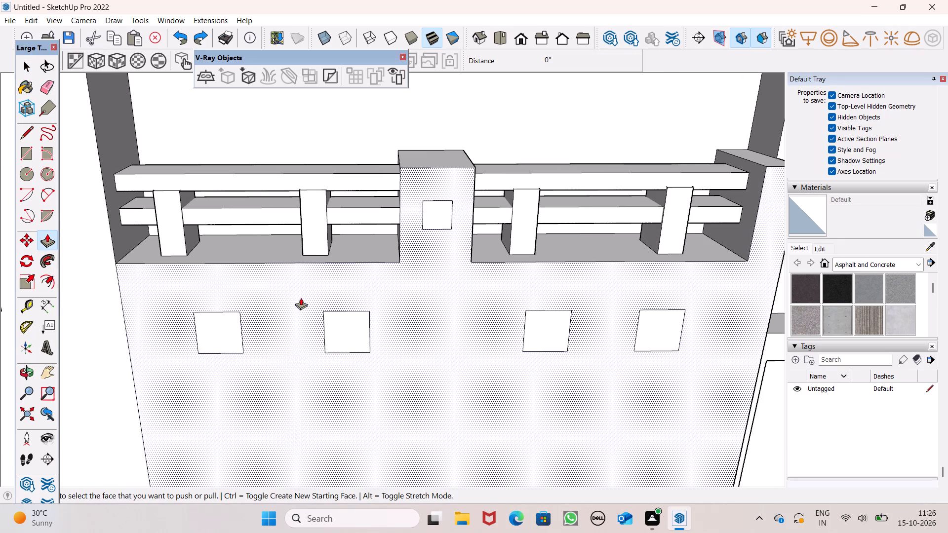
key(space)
Paint the upper balcony's four front-wall squares and its pier square with Color M06 from the Colors material collection.
scroll(858, 298, down, 1)
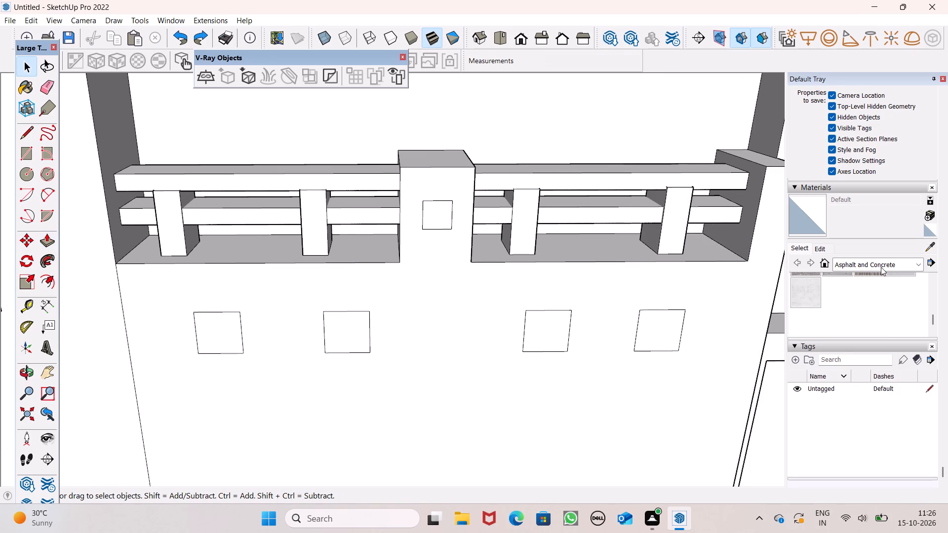
click(881, 266)
click(875, 307)
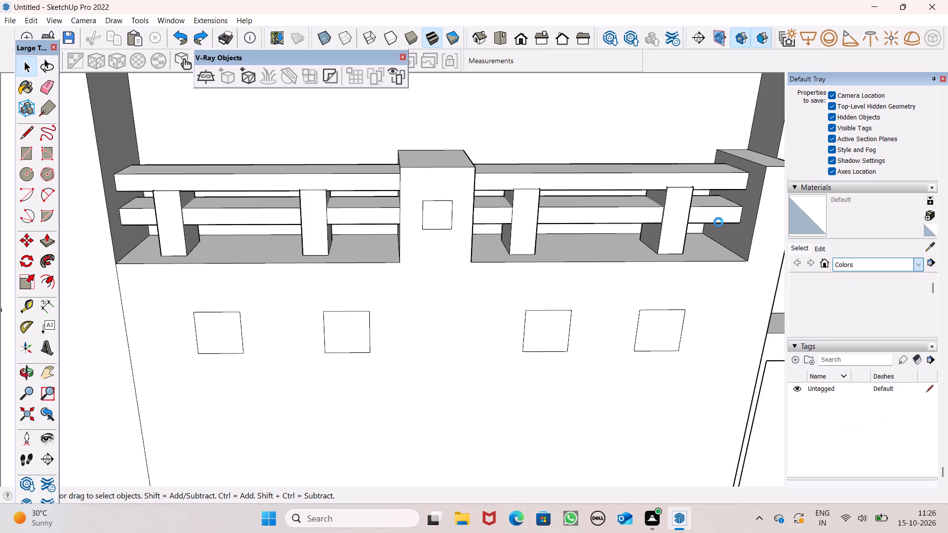
scroll(864, 307, down, 3)
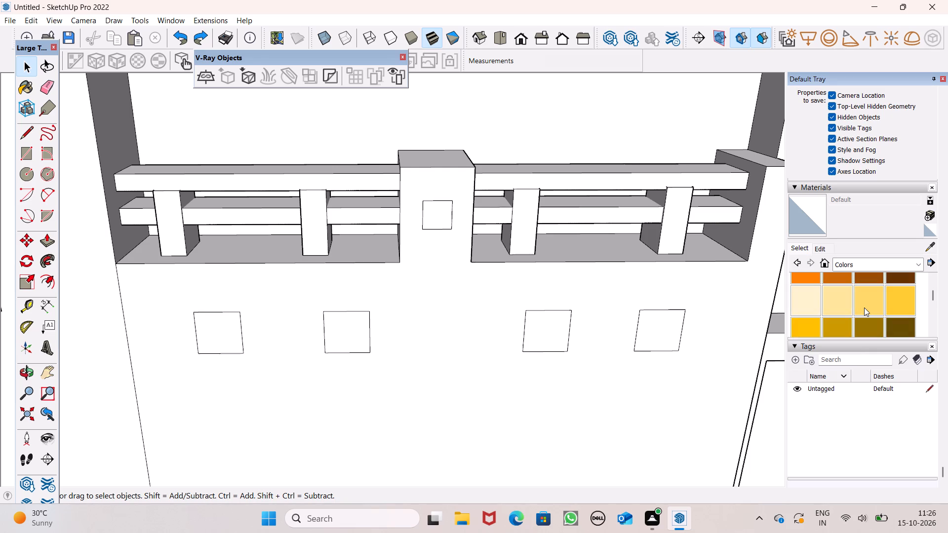
scroll(864, 307, down, 10)
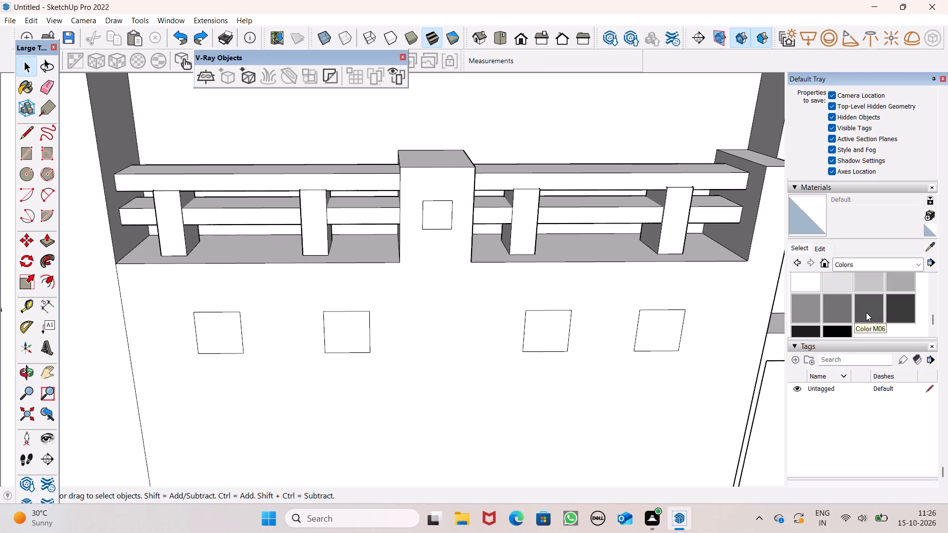
scroll(843, 314, up, 1)
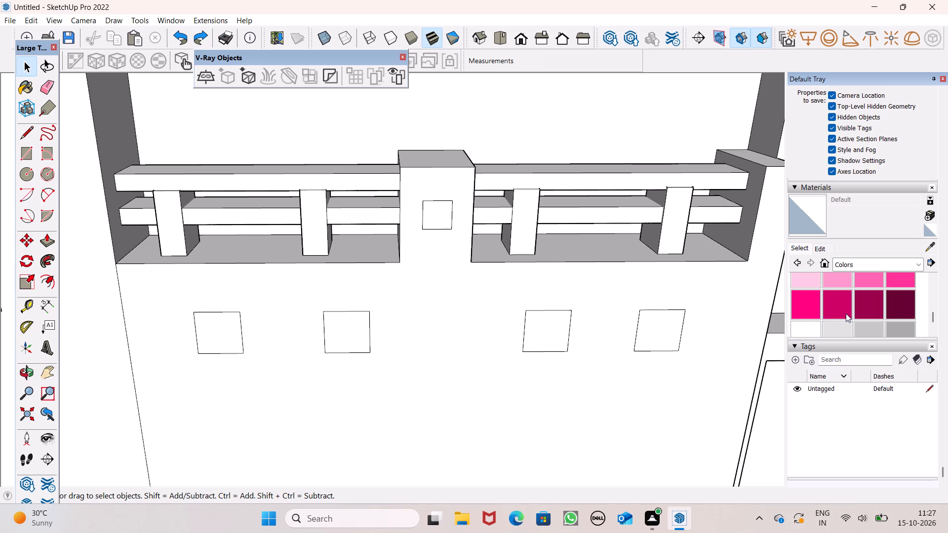
scroll(846, 310, down, 2)
scroll(846, 310, up, 1)
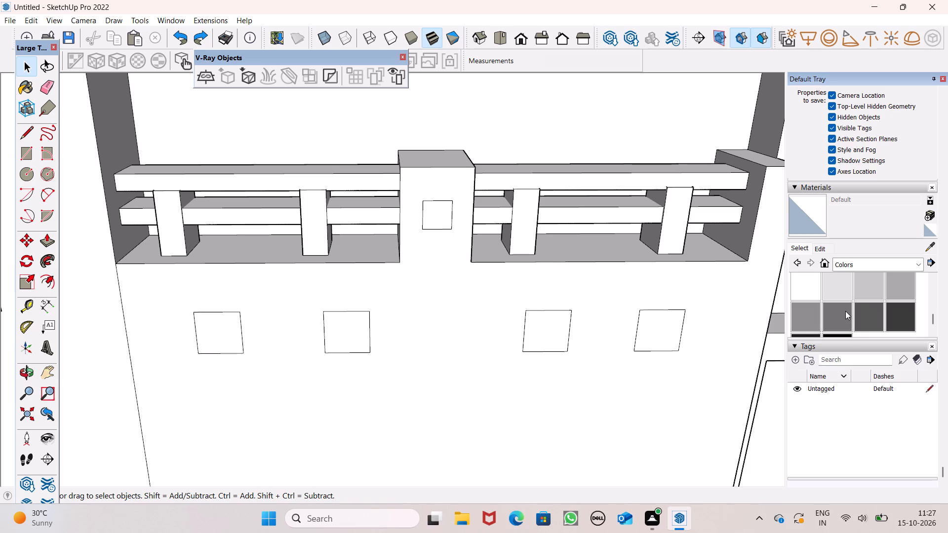
click(845, 311)
click(861, 319)
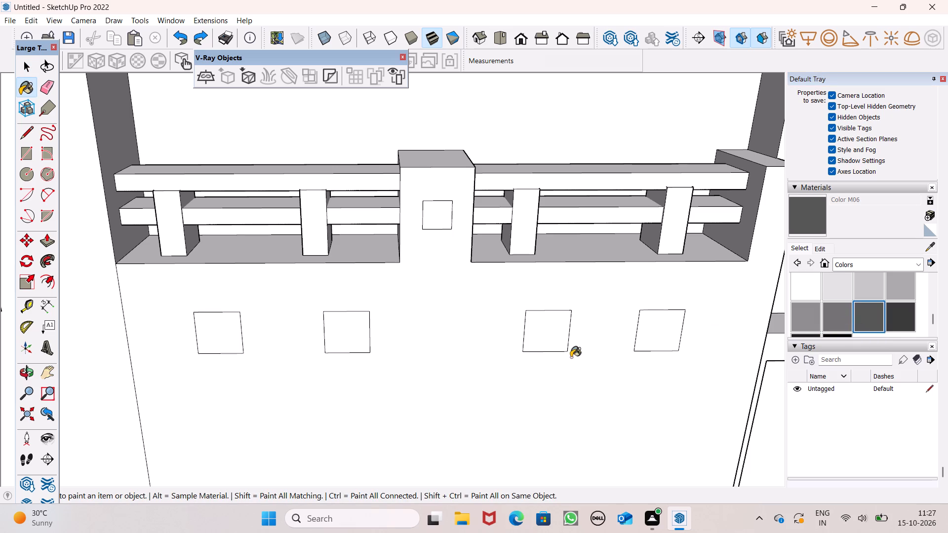
scroll(522, 339, up, 3)
click(549, 337)
click(697, 337)
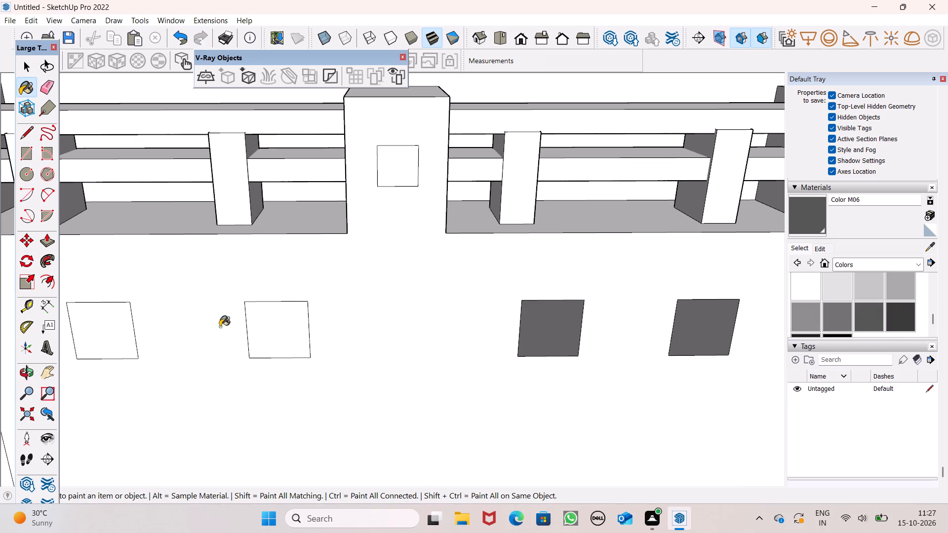
click(266, 334)
drag(90, 321, 105, 310)
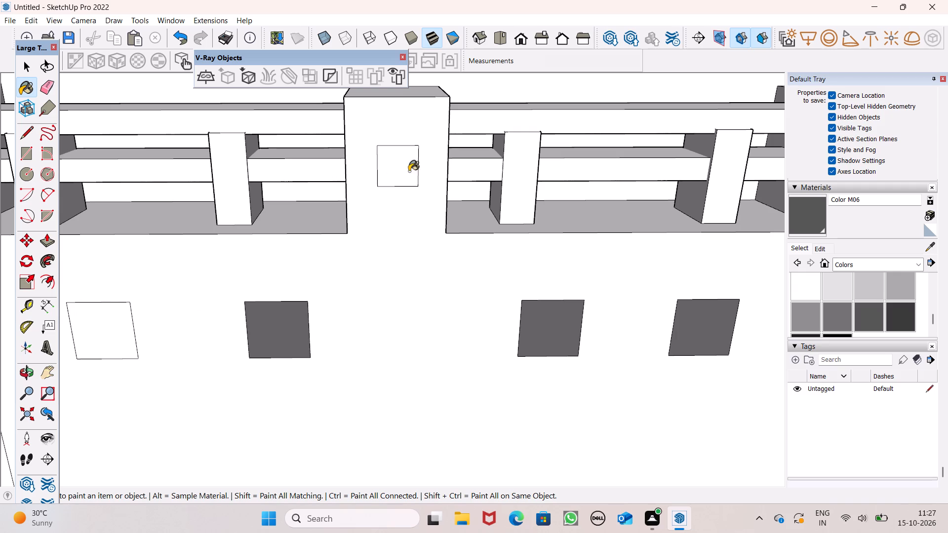
click(388, 171)
Paint the lower balcony's four front-wall squares and its pier square with Color M06.
scroll(438, 242, down, 1)
scroll(465, 173, down, 10)
scroll(487, 103, down, 2)
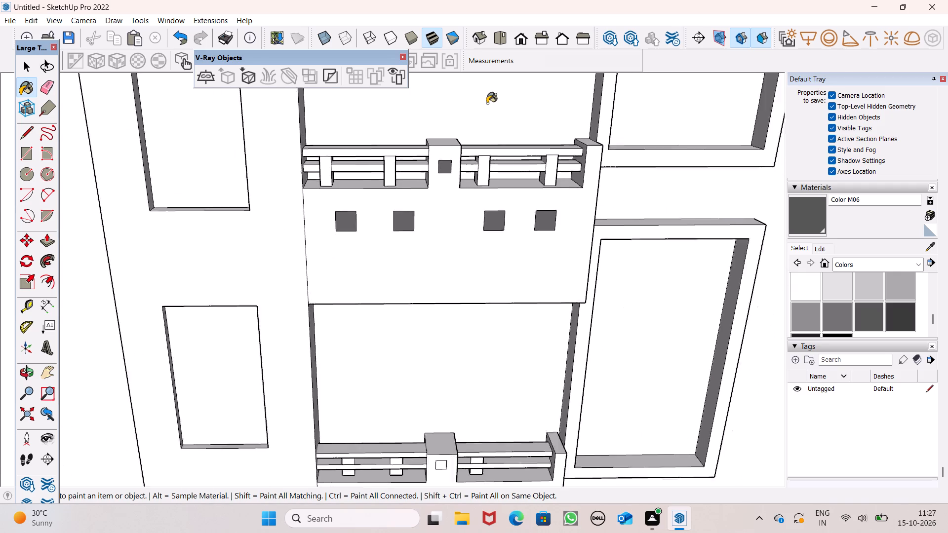
scroll(487, 103, down, 2)
scroll(481, 220, down, 3)
scroll(479, 262, up, 1)
scroll(453, 415, up, 6)
scroll(400, 403, up, 5)
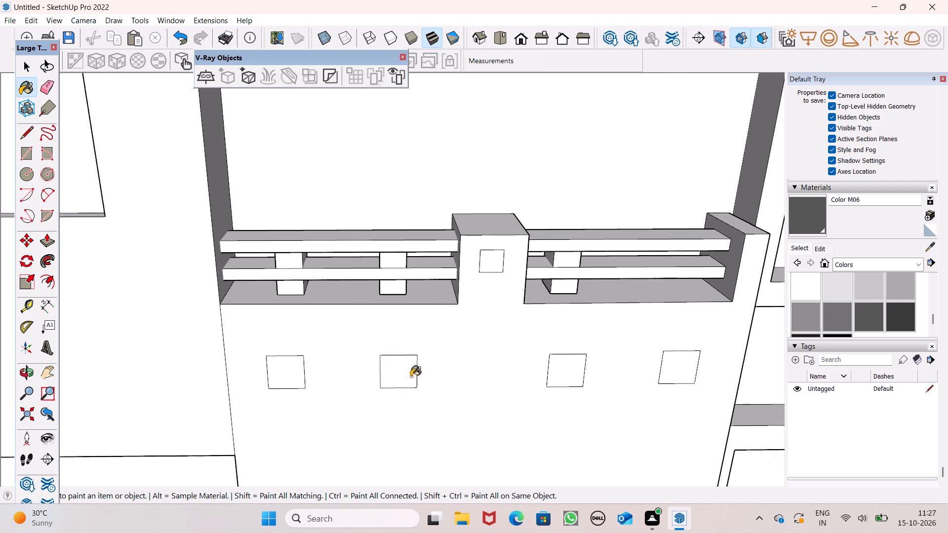
click(411, 377)
click(294, 380)
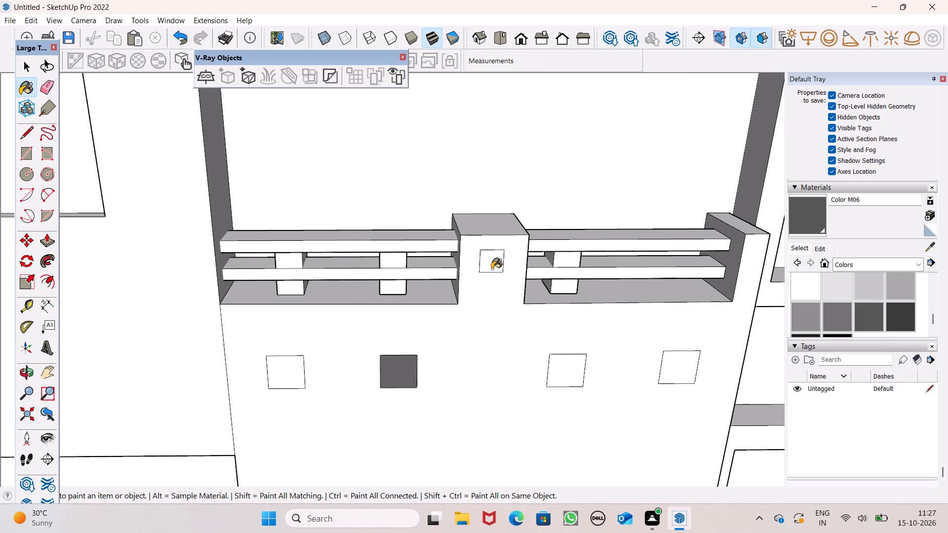
click(492, 269)
click(570, 382)
click(685, 375)
Push the lower wall's two squares farthest from the tall windows inward, the second by about 2 1/16".
scroll(551, 386, down, 4)
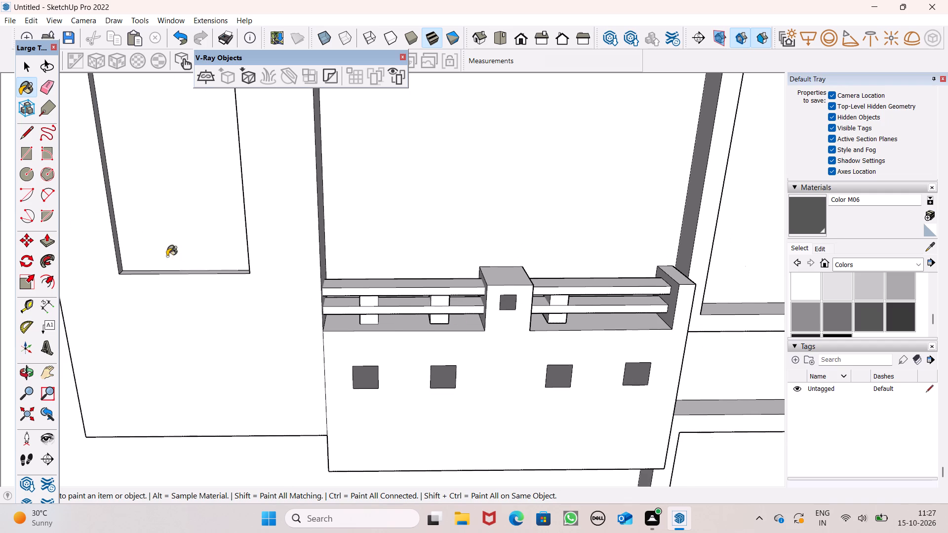
scroll(37, 169, down, 4)
scroll(34, 193, up, 1)
scroll(33, 195, down, 2)
click(44, 240)
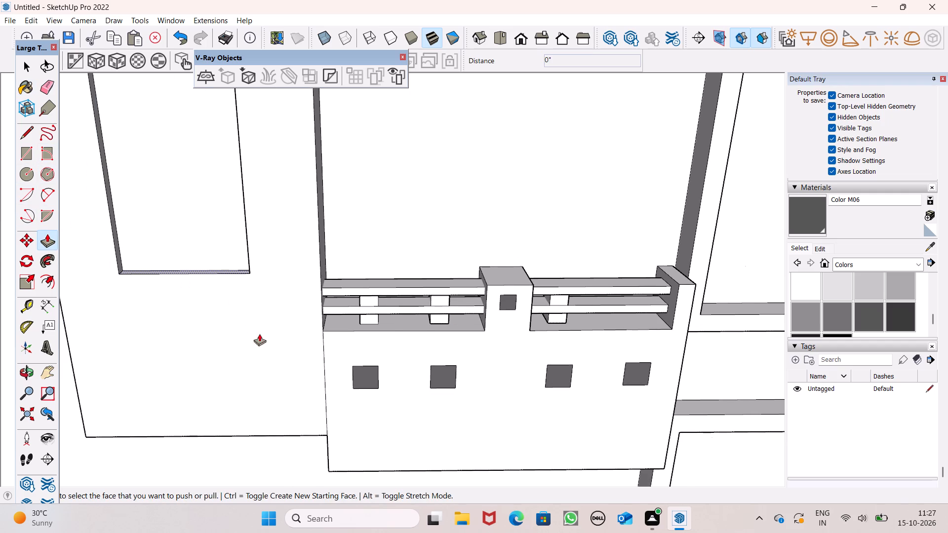
scroll(400, 400, up, 5)
drag(337, 372, 340, 367)
drag(473, 370, 471, 367)
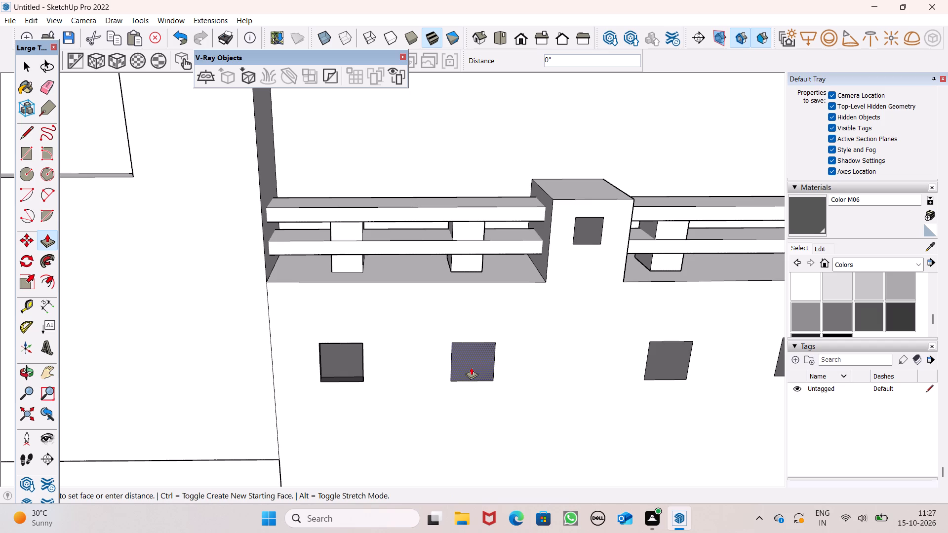
drag(471, 367, 470, 366)
Push the painted square on the lower balcony's pier inward about 7/8".
scroll(218, 352, down, 5)
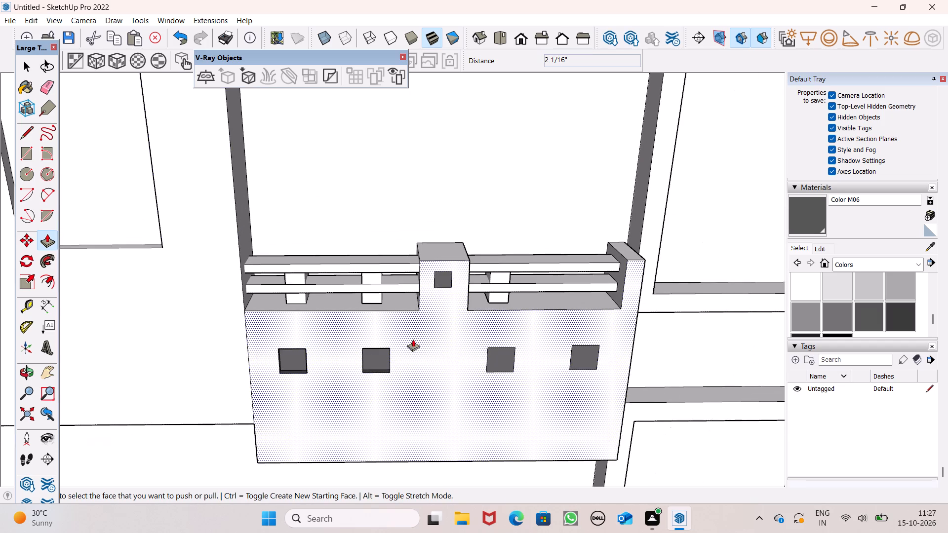
scroll(450, 266, down, 1)
scroll(450, 266, up, 14)
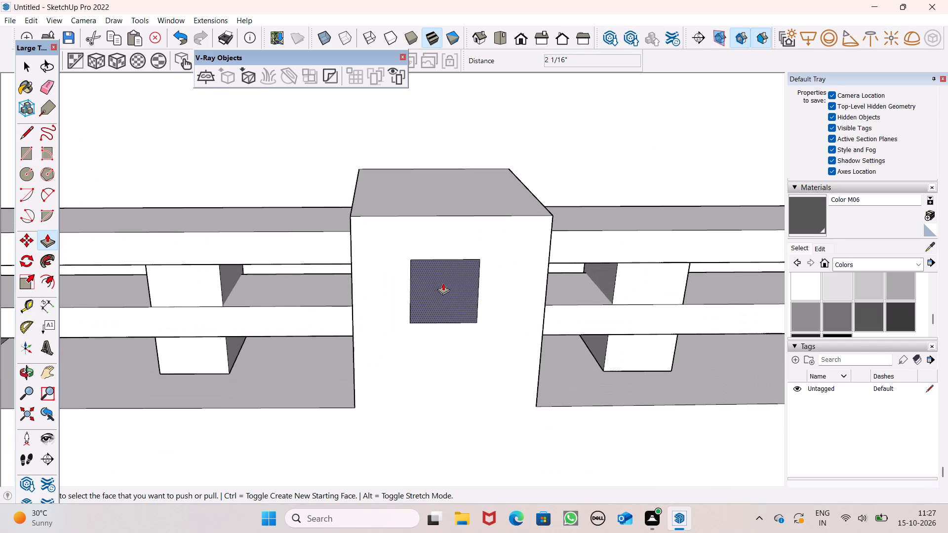
click(444, 294)
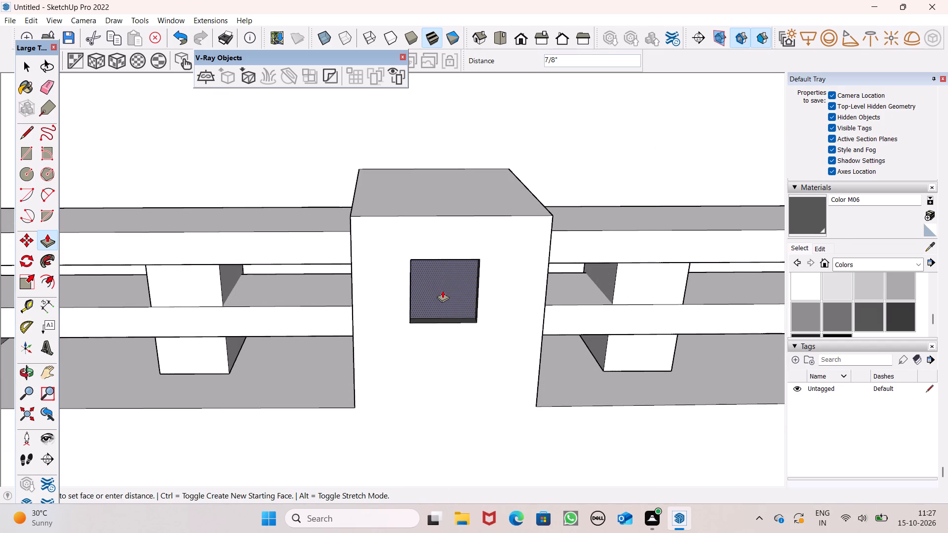
Push the lower wall's other two squares inward, the third about 1 3/16" and the one nearest the end post about 1".
scroll(284, 254, down, 8)
scroll(308, 289, down, 2)
scroll(447, 417, up, 6)
scroll(407, 382, up, 2)
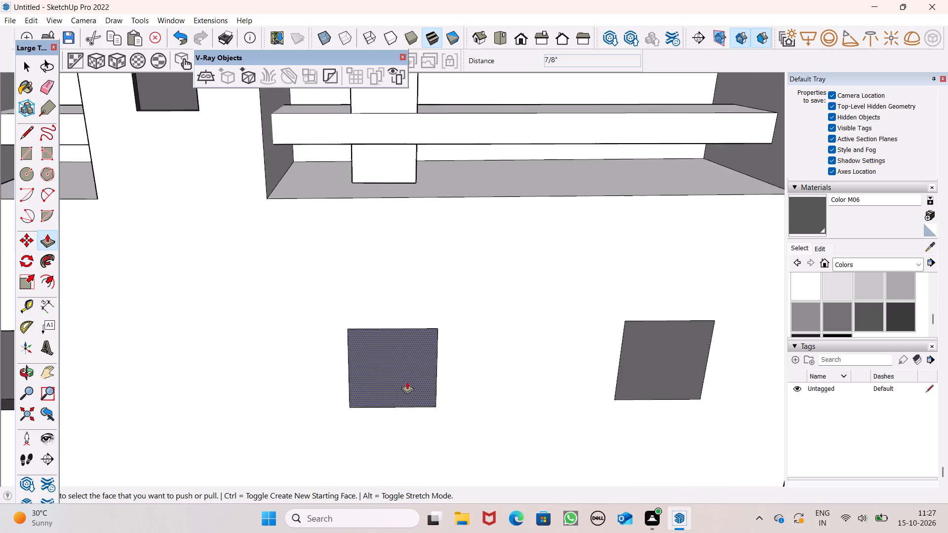
scroll(407, 381, up, 2)
drag(407, 384, 407, 377)
scroll(341, 408, down, 7)
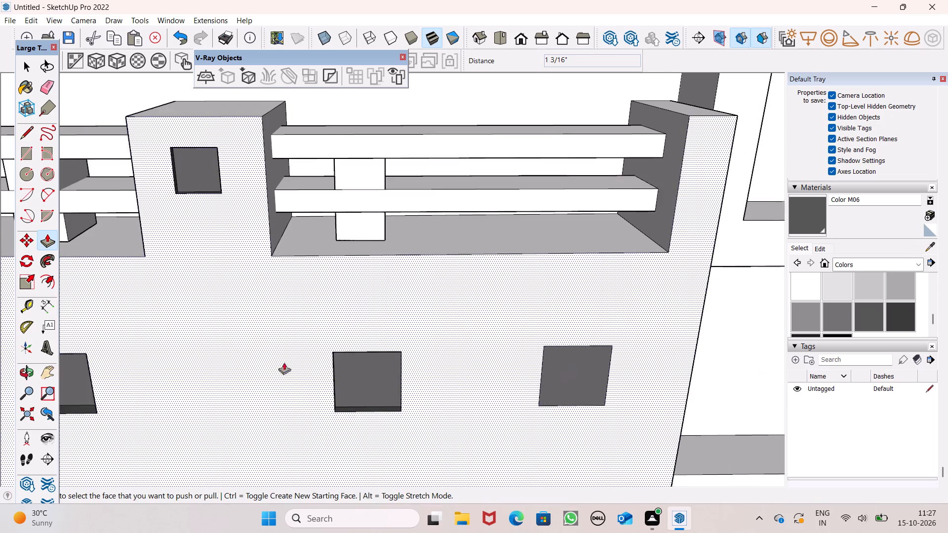
scroll(548, 403, up, 5)
drag(515, 397, 515, 390)
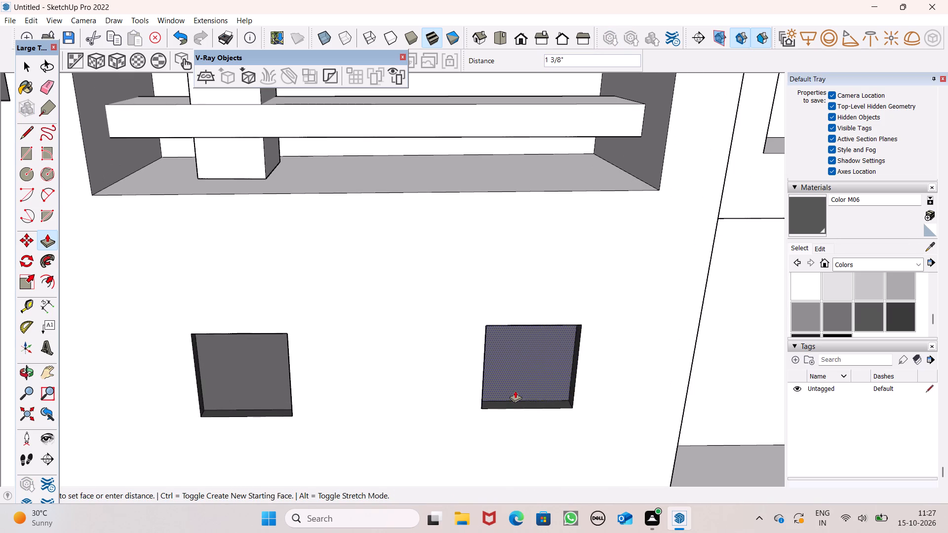
drag(515, 390, 515, 391)
scroll(348, 325, down, 5)
scroll(439, 305, down, 15)
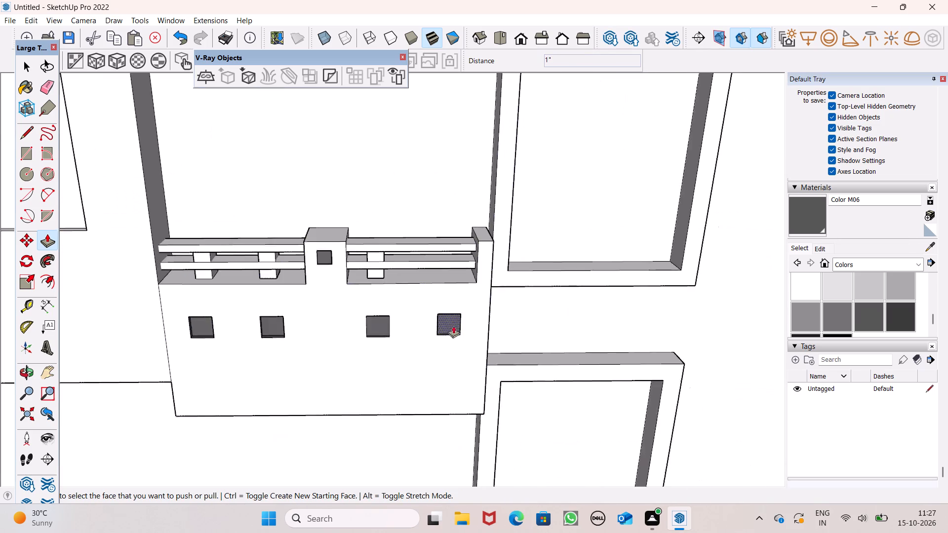
scroll(453, 326, down, 10)
key(space)
click(661, 328)
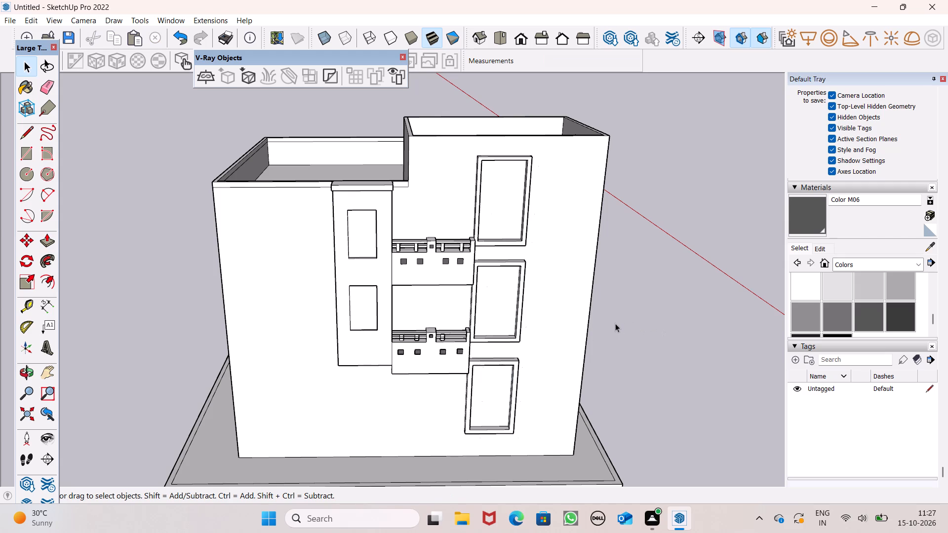
Paint the upper balcony's top and lower rails and the front of the baluster beside the pier with Color M06.
scroll(615, 323, up, 5)
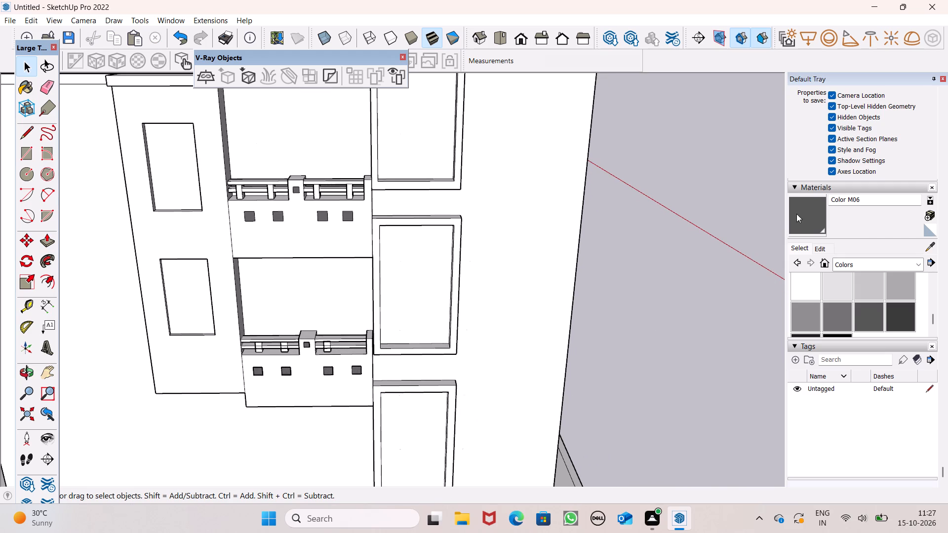
click(799, 214)
scroll(361, 176, up, 7)
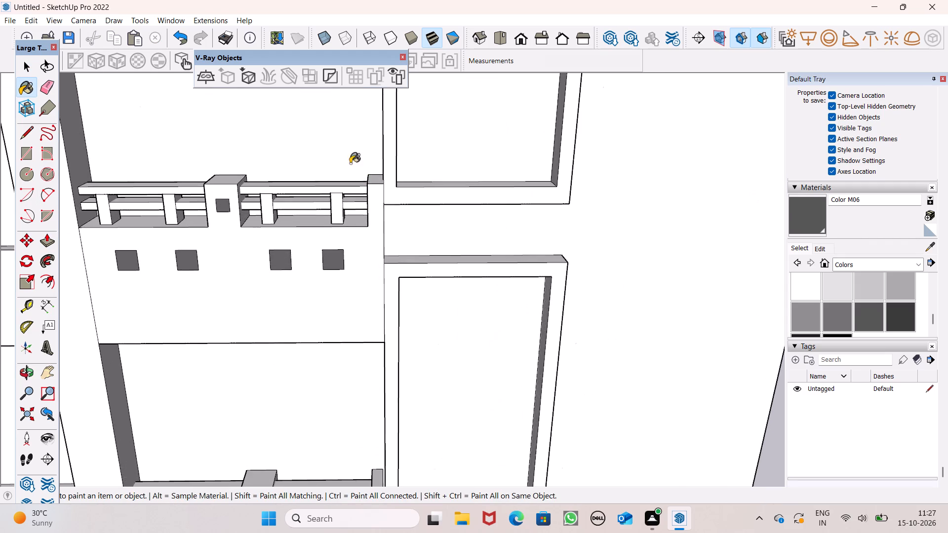
scroll(177, 132, up, 6)
scroll(227, 198, down, 4)
scroll(304, 232, up, 1)
middle_drag(316, 265, 431, 308)
scroll(335, 226, up, 5)
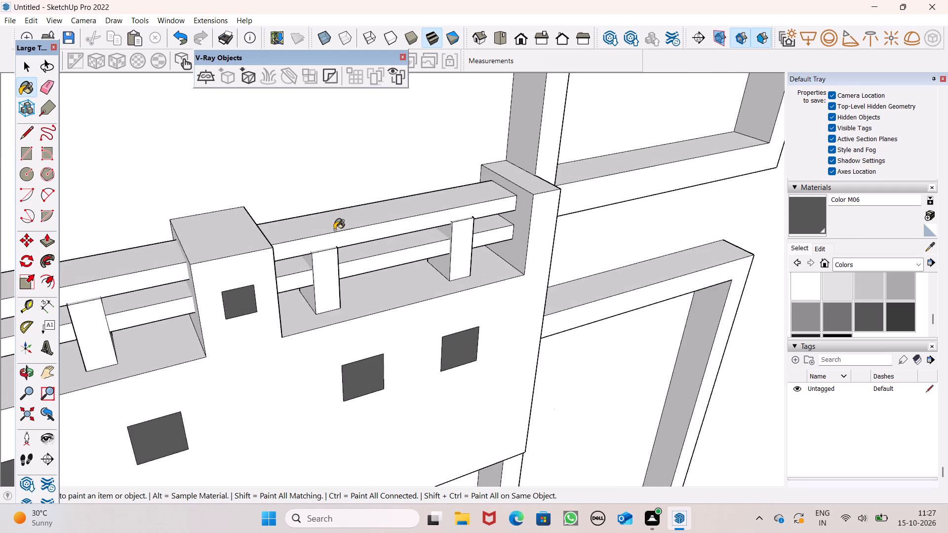
click(334, 229)
click(350, 239)
click(315, 260)
click(280, 273)
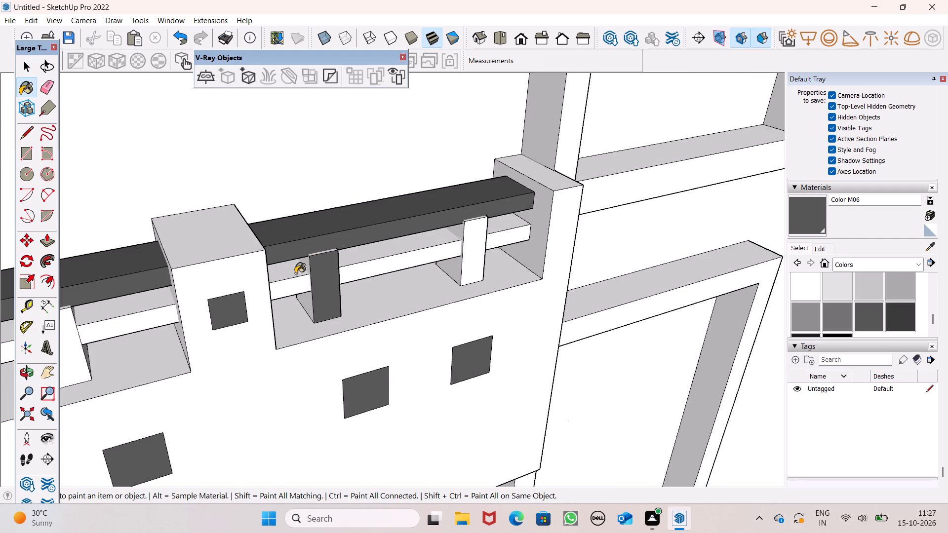
click(297, 280)
drag(302, 264, 313, 265)
click(360, 253)
Paint the upper balcony's baluster nearest the end post and the underside of the top rail with Color M06.
middle_drag(364, 262, 336, 209)
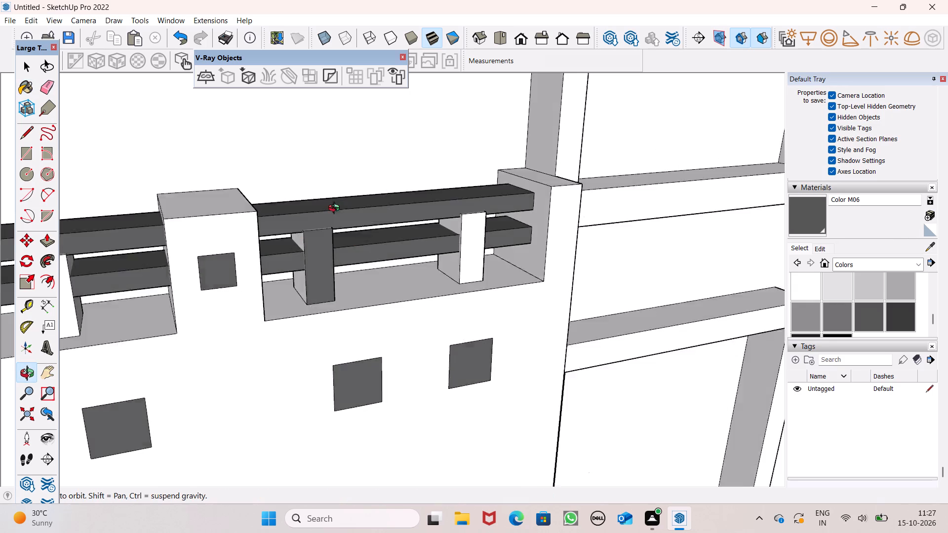
middle_drag(336, 209, 309, 199)
scroll(309, 199, up, 1)
scroll(421, 224, up, 4)
click(492, 228)
click(526, 233)
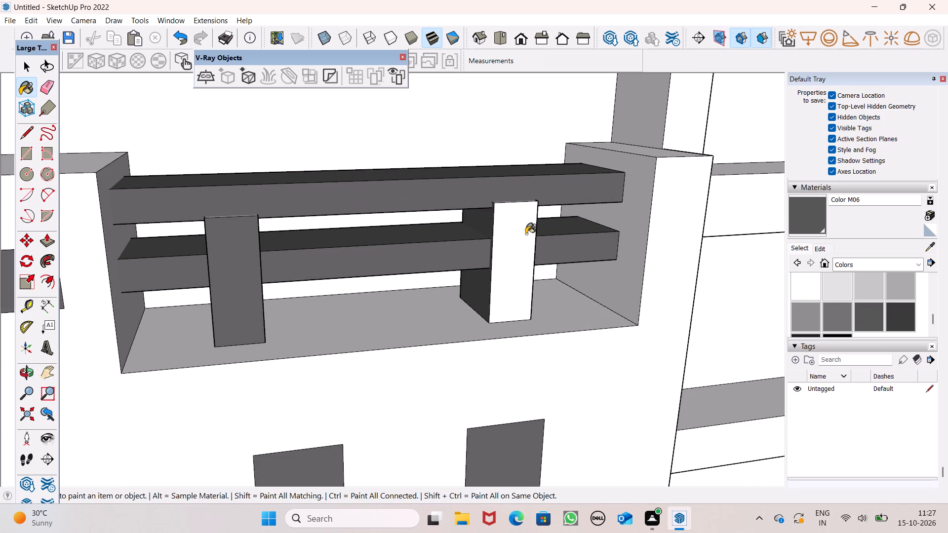
scroll(527, 257, up, 1)
middle_drag(527, 257, 323, 174)
click(500, 199)
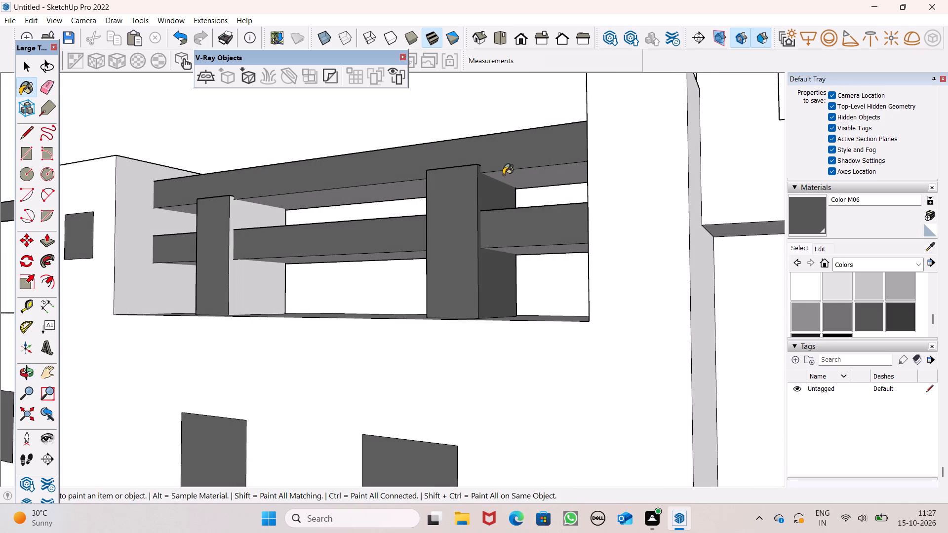
click(507, 173)
Paint the lower rail's underside and the side faces of the upper balcony's baluster beside the pier with Color M06.
middle_drag(510, 263, 516, 194)
scroll(510, 263, up, 1)
click(524, 198)
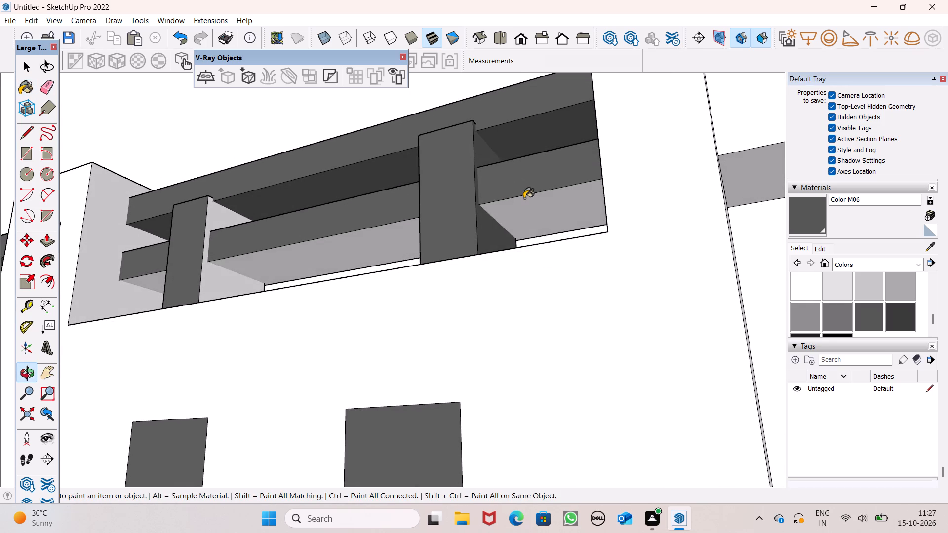
scroll(362, 181, down, 1)
click(228, 213)
scroll(267, 173, down, 4)
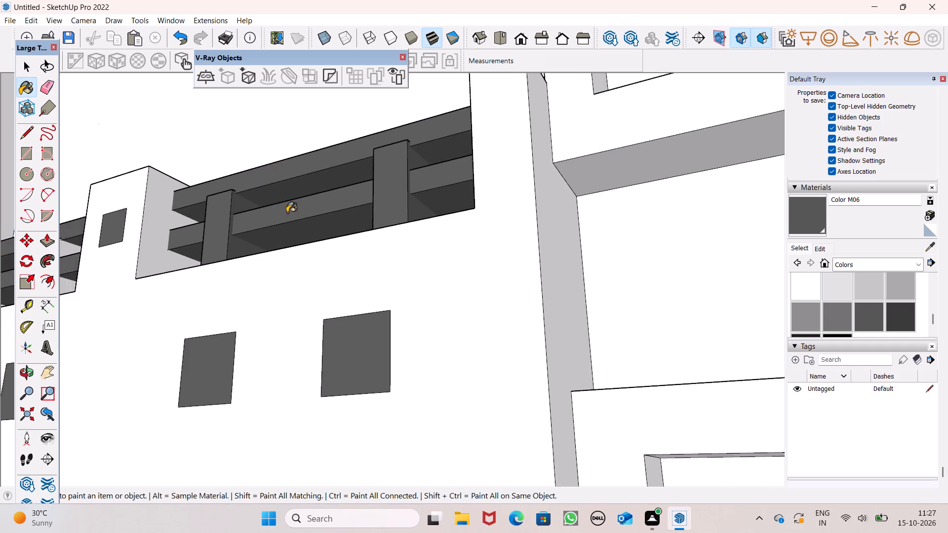
middle_drag(293, 232, 537, 328)
middle_drag(327, 292, 375, 305)
drag(263, 274, 271, 274)
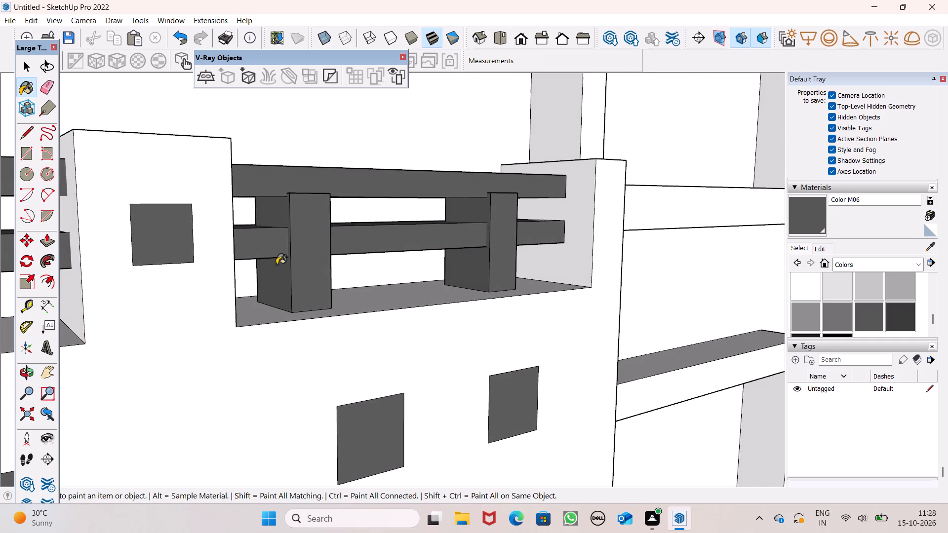
In the upper balcony's railing section away from the end post, paint the baluster beside the pier, front and sides, with Color M06.
scroll(329, 220, down, 6)
middle_drag(180, 246, 247, 251)
scroll(249, 217, down, 2)
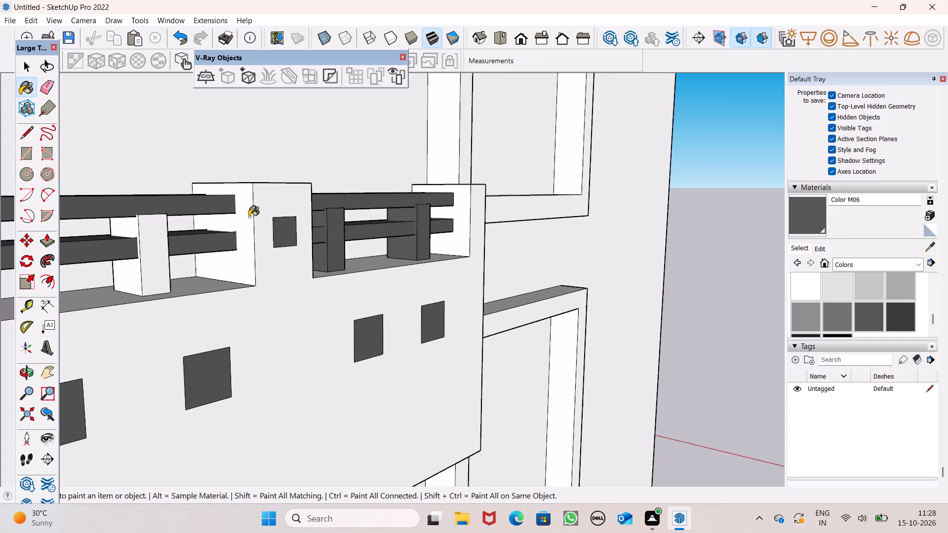
scroll(55, 181, down, 1)
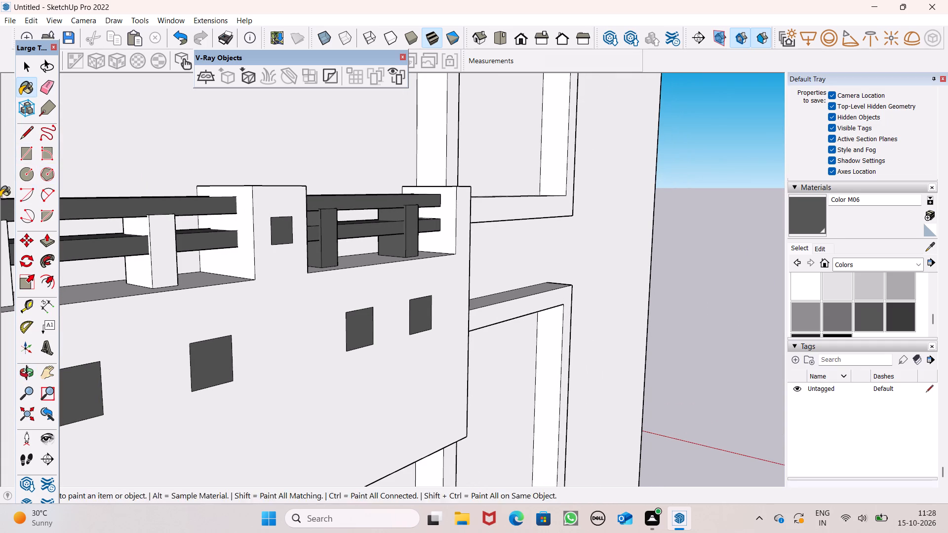
scroll(203, 206, down, 3)
middle_drag(238, 253, 202, 263)
scroll(232, 271, up, 1)
scroll(159, 247, up, 6)
click(167, 226)
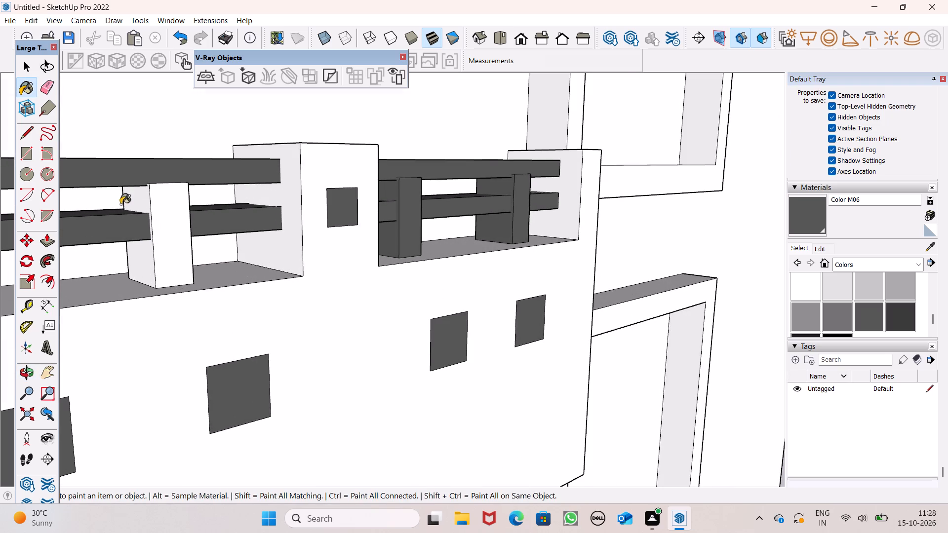
click(144, 197)
middle_drag(228, 229, 71, 244)
scroll(125, 225, up, 5)
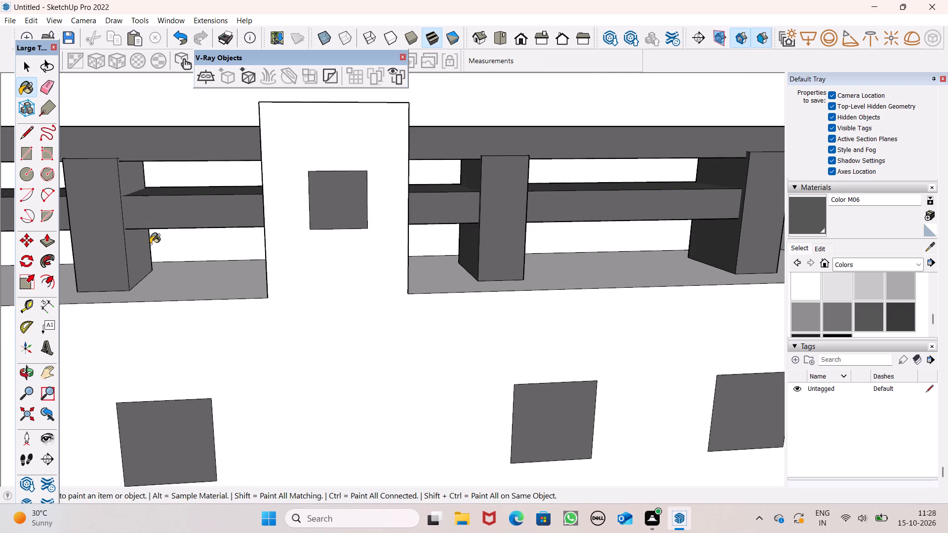
click(145, 244)
Paint the front and side faces of the upper balcony's outermost baluster, farthest from the end post, with Color M06.
scroll(137, 198, down, 2)
middle_drag(113, 258, 292, 220)
scroll(310, 163, down, 5)
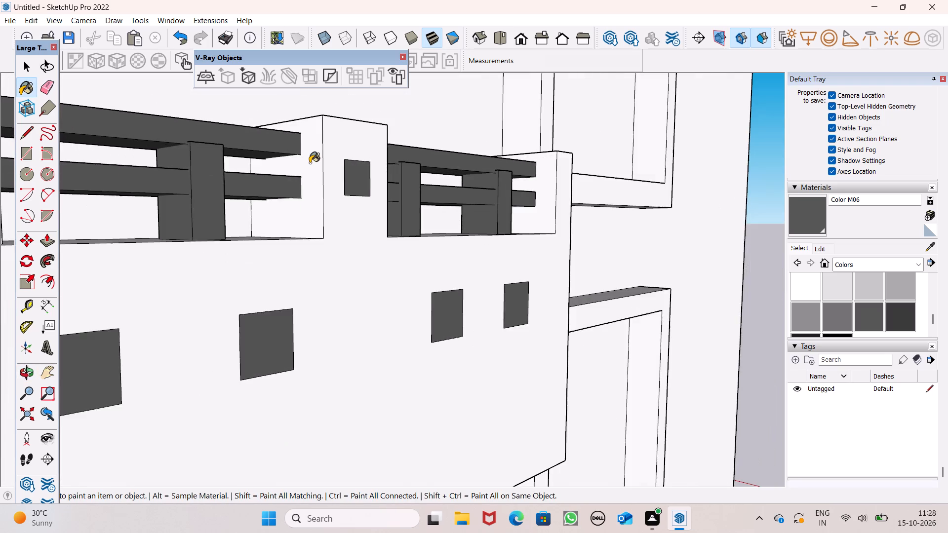
scroll(310, 163, down, 8)
scroll(155, 168, up, 8)
scroll(199, 163, up, 5)
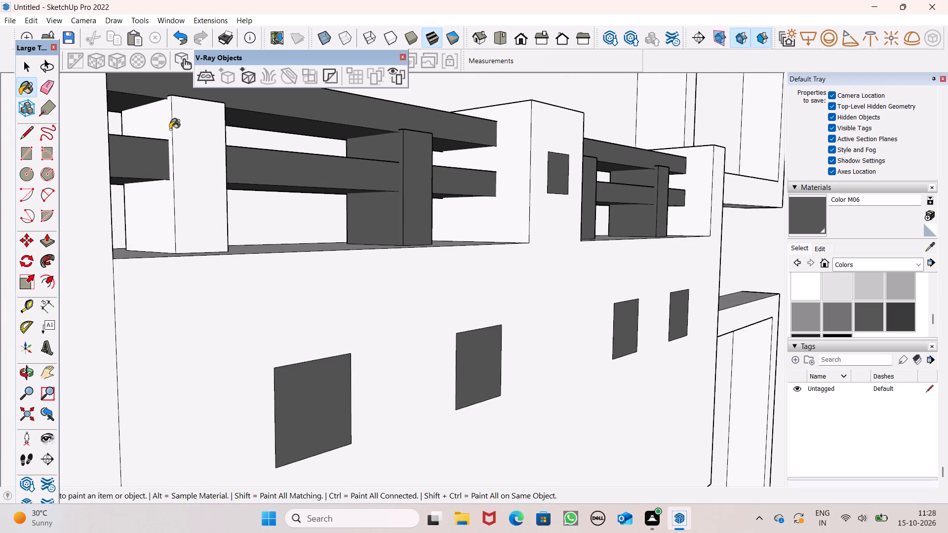
click(141, 124)
click(192, 123)
middle_drag(232, 195, 50, 264)
scroll(62, 295, up, 1)
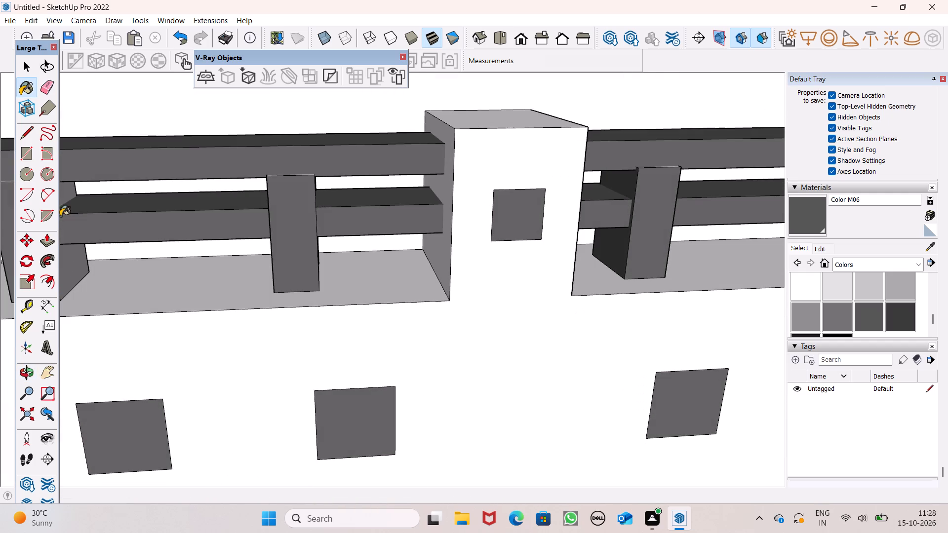
drag(79, 259, 79, 250)
Examine the painted upper balcony railing from several angles and compare it with the lower balcony.
scroll(221, 138, down, 5)
scroll(204, 178, down, 6)
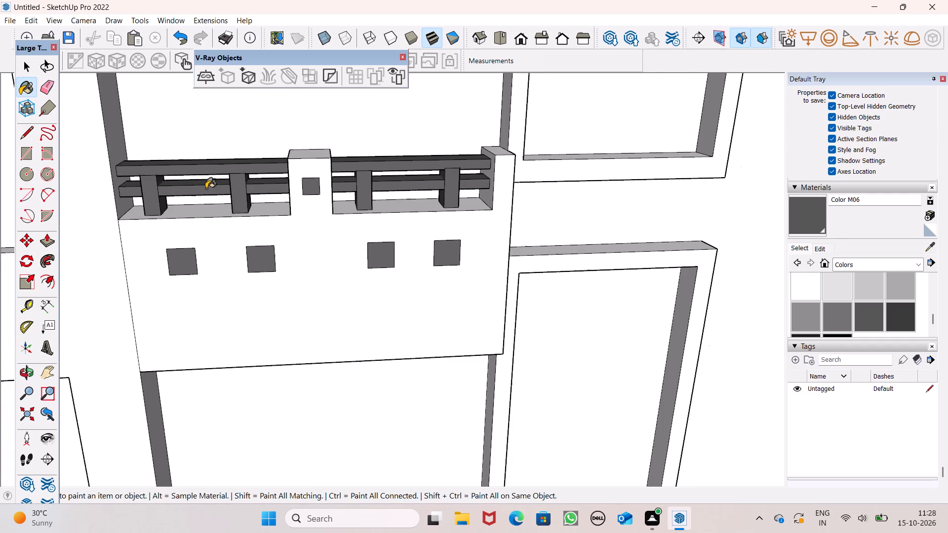
scroll(206, 189, down, 1)
middle_drag(216, 221, 27, 305)
scroll(238, 191, up, 7)
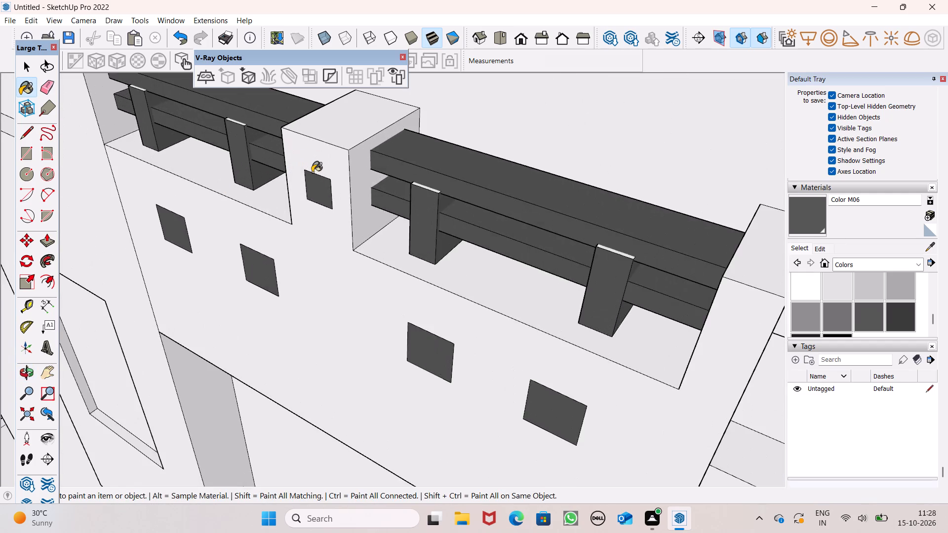
middle_drag(312, 183, 391, 86)
scroll(387, 91, up, 1)
scroll(208, 152, up, 2)
scroll(264, 165, down, 8)
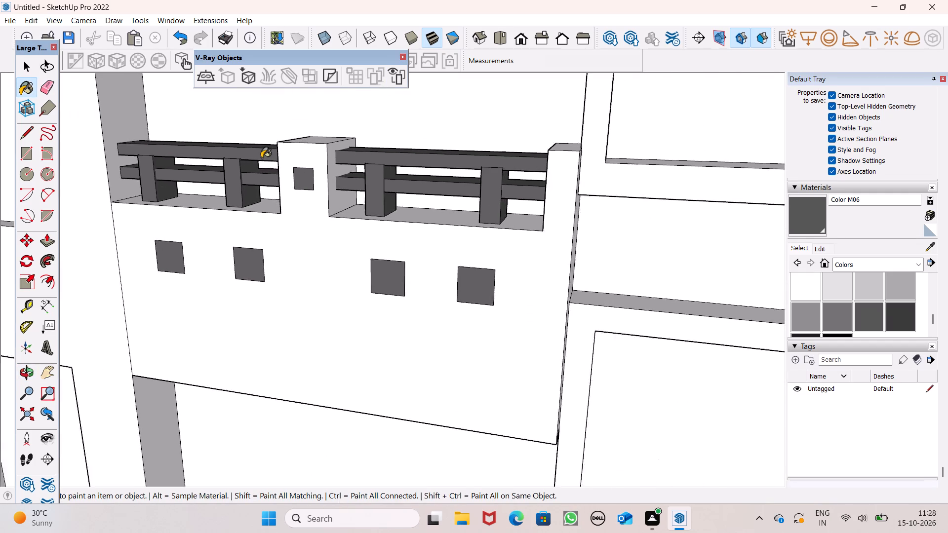
scroll(261, 158, down, 4)
scroll(313, 233, down, 8)
scroll(325, 227, up, 1)
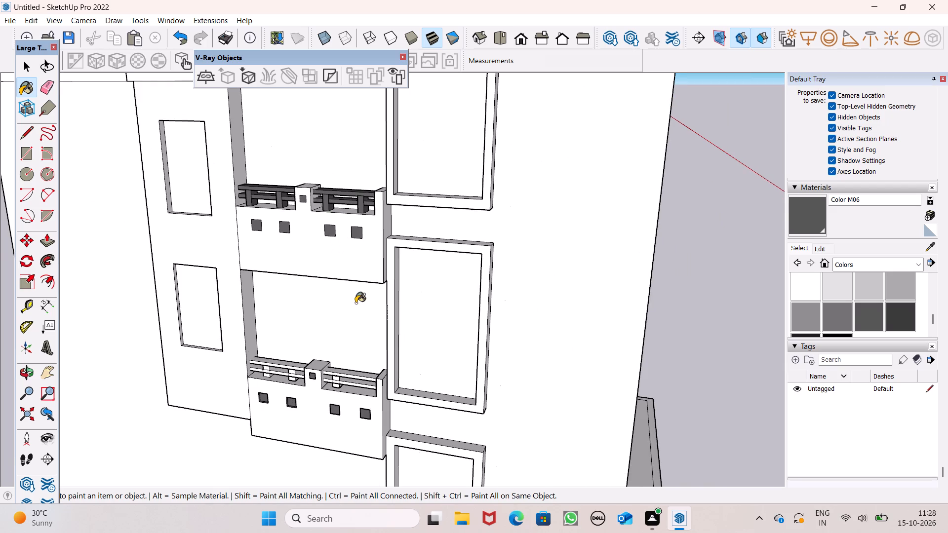
scroll(351, 243, down, 4)
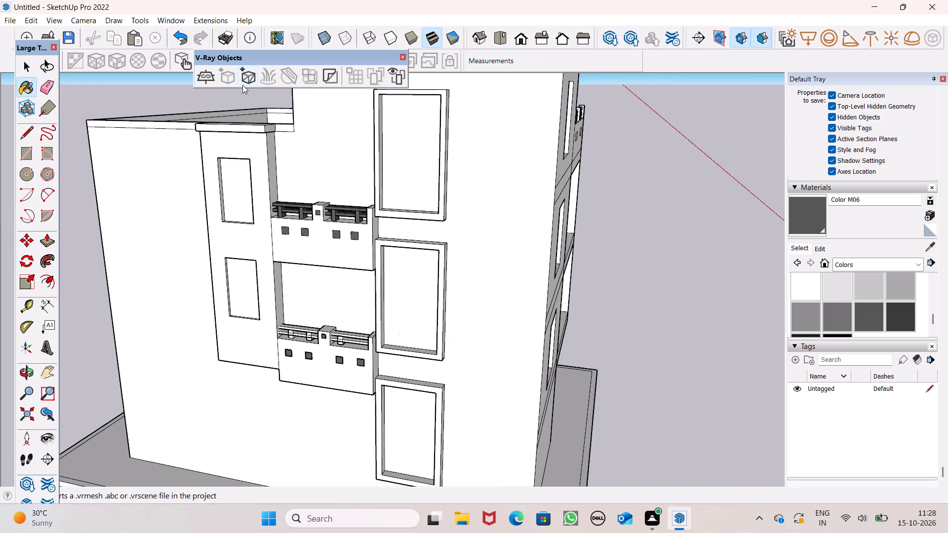
Paint the fronts and tops of the lower balcony's two rails and the front of its outermost baluster with Color M06.
scroll(315, 190, down, 4)
middle_drag(336, 253, 331, 378)
scroll(336, 253, up, 1)
scroll(349, 308, up, 5)
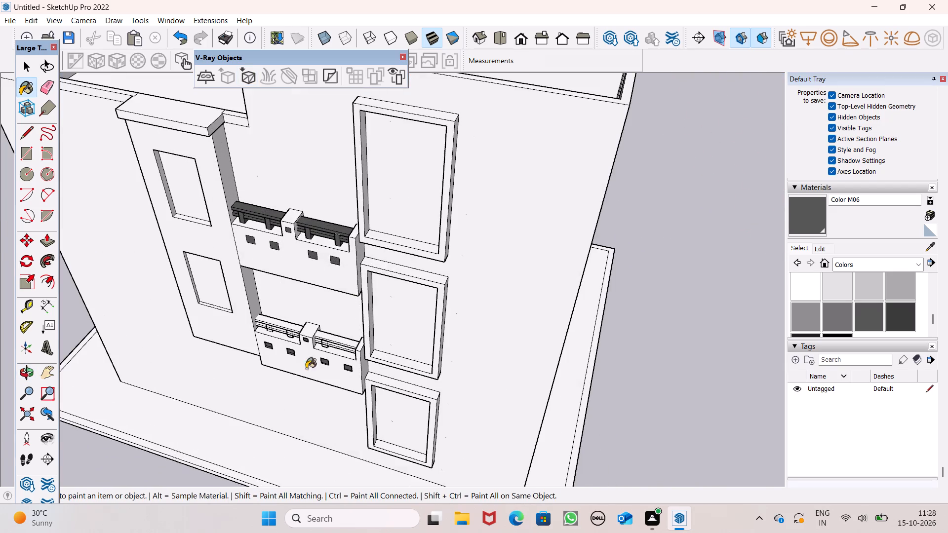
scroll(235, 389, up, 6)
middle_drag(308, 339, 364, 249)
scroll(295, 290, up, 7)
middle_drag(316, 289, 330, 273)
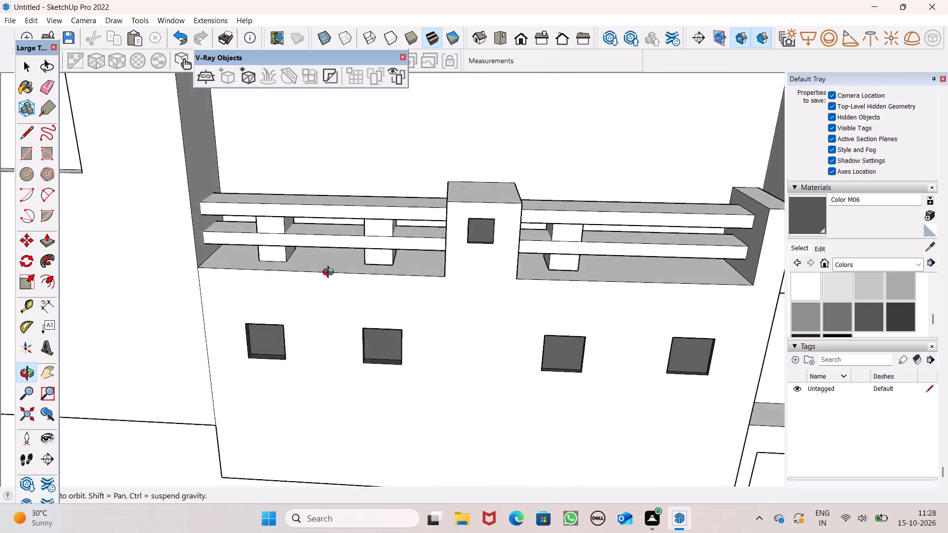
middle_drag(330, 273, 363, 238)
scroll(295, 213, up, 5)
click(295, 213)
click(295, 197)
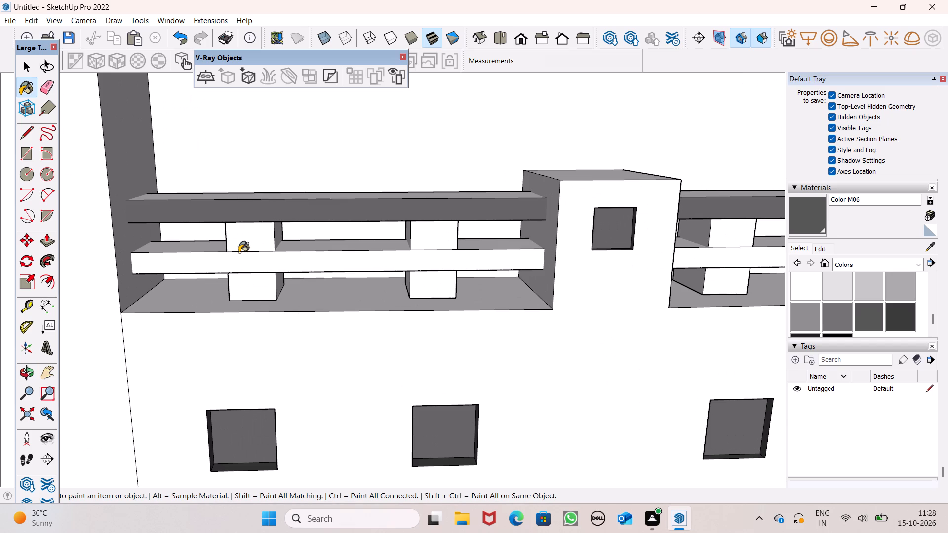
click(239, 246)
drag(239, 264, 246, 265)
click(306, 247)
click(187, 241)
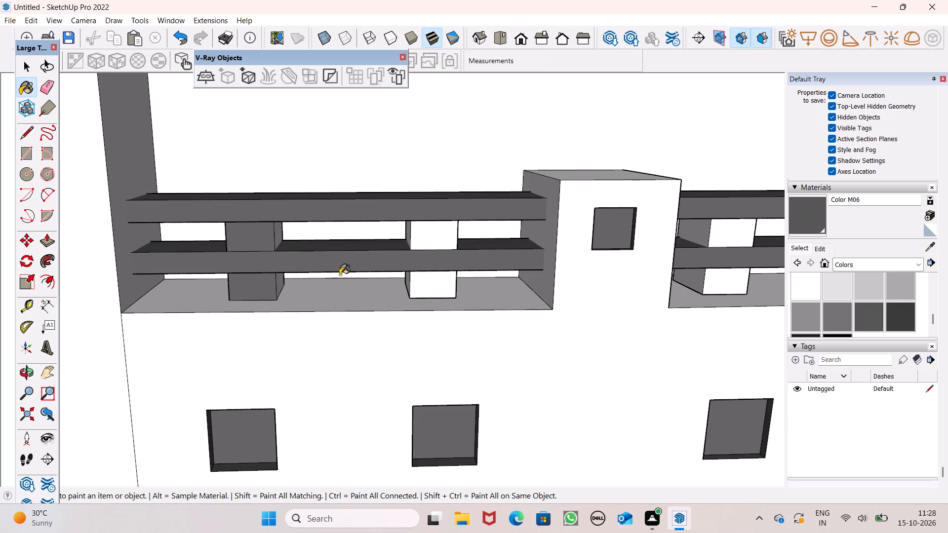
Paint the lower balcony's second baluster, front and outward side, and the undersides of both rails with Color M06.
click(429, 243)
middle_drag(431, 263, 478, 244)
click(406, 227)
scroll(411, 267, up, 1)
middle_drag(411, 267, 408, 242)
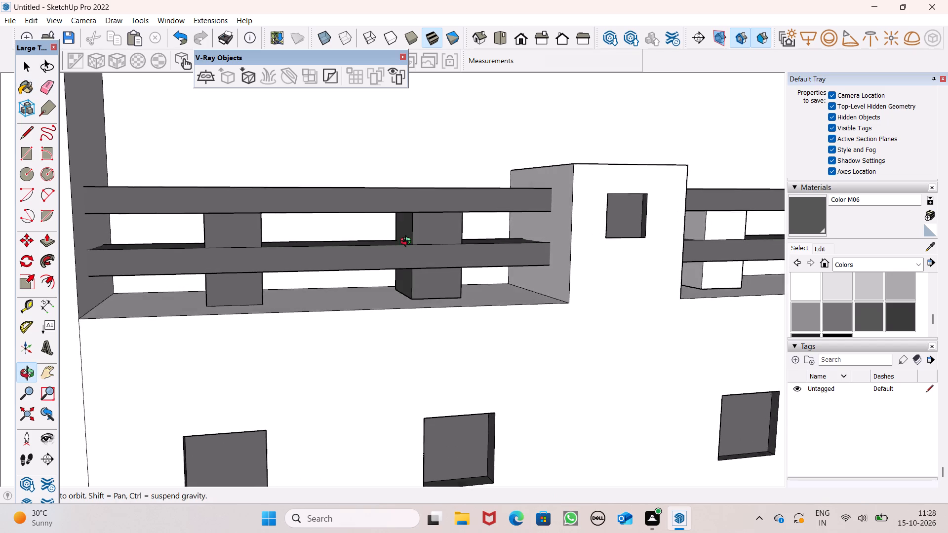
middle_drag(408, 242, 356, 136)
scroll(356, 136, up, 1)
scroll(315, 237, up, 1)
click(316, 224)
click(325, 283)
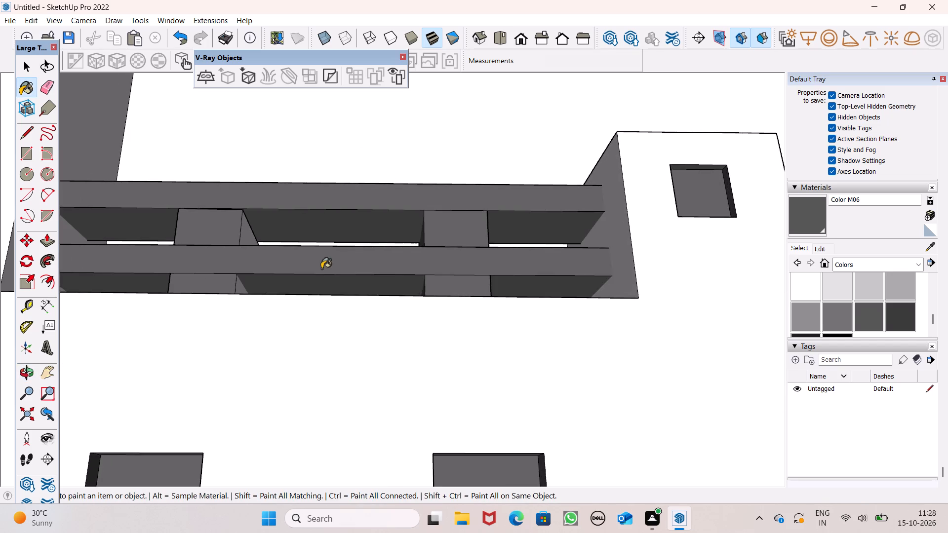
Paint the front and the end-post-facing side of the baluster in the lower balcony's end-post section with Color M06.
scroll(282, 217, down, 1)
scroll(280, 218, up, 1)
scroll(280, 219, down, 9)
scroll(346, 260, up, 5)
scroll(528, 240, up, 1)
middle_drag(508, 249, 443, 275)
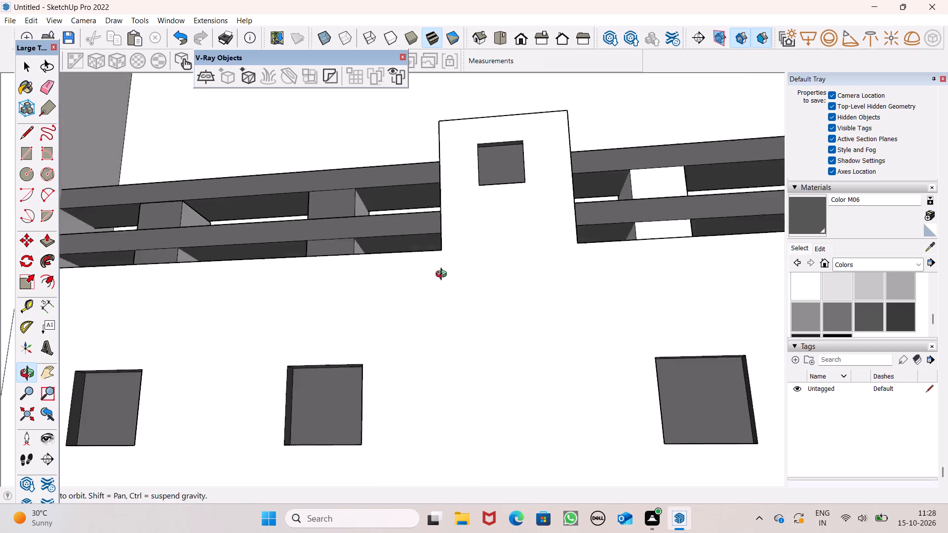
middle_drag(443, 275, 402, 277)
scroll(376, 282, down, 7)
scroll(564, 219, up, 7)
middle_drag(573, 229, 588, 196)
scroll(588, 205, up, 1)
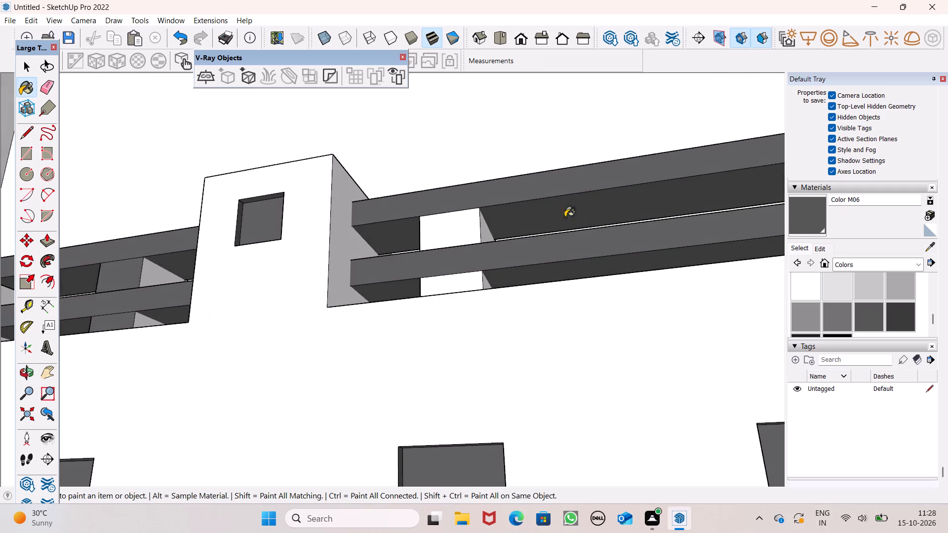
click(481, 233)
click(516, 211)
click(448, 218)
scroll(443, 204, down, 7)
middle_drag(459, 245, 379, 304)
click(443, 235)
Paint the pier-facing sides of the two balusters in the lower balcony's other railing section with Color M06.
middle_drag(463, 251, 478, 229)
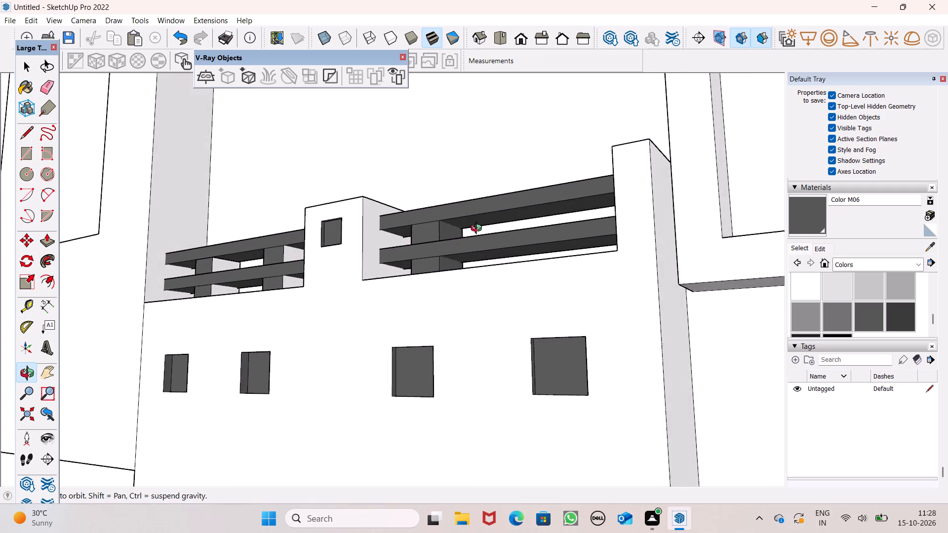
middle_drag(478, 229, 508, 214)
scroll(508, 214, up, 8)
middle_drag(555, 246, 587, 265)
scroll(540, 192, down, 5)
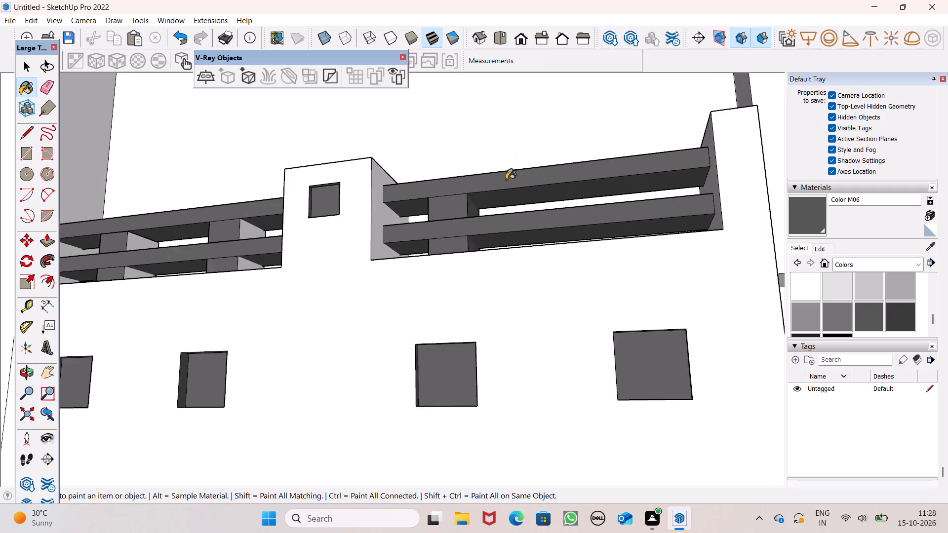
scroll(506, 180, down, 5)
middle_drag(457, 209, 369, 306)
scroll(253, 225, up, 5)
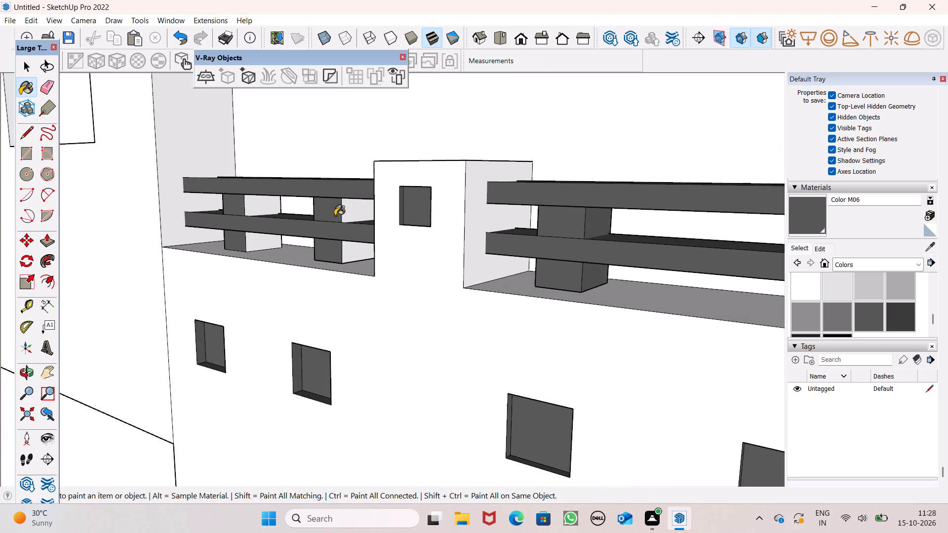
click(360, 222)
click(260, 208)
scroll(334, 216, down, 5)
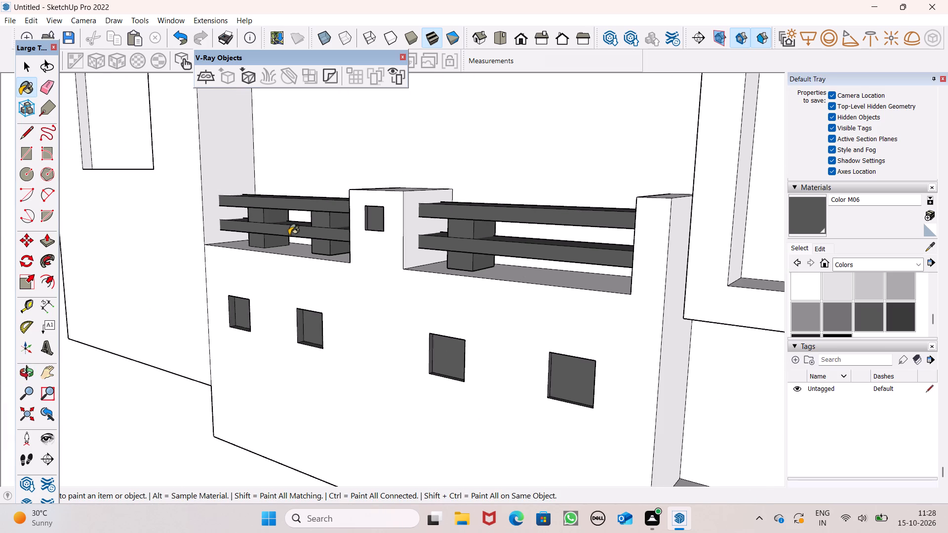
Paint the pier-facing side of the lower balcony's end-post-section baluster and the outward side of its outermost baluster with Color M06.
middle_drag(531, 271, 723, 253)
scroll(378, 227, up, 1)
middle_drag(382, 239, 514, 234)
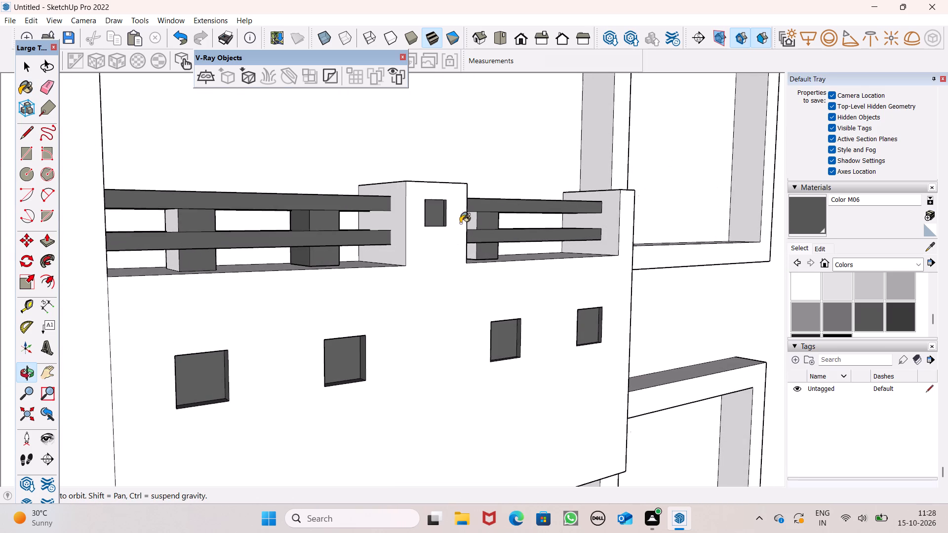
scroll(471, 222, up, 5)
click(472, 222)
scroll(478, 198, down, 1)
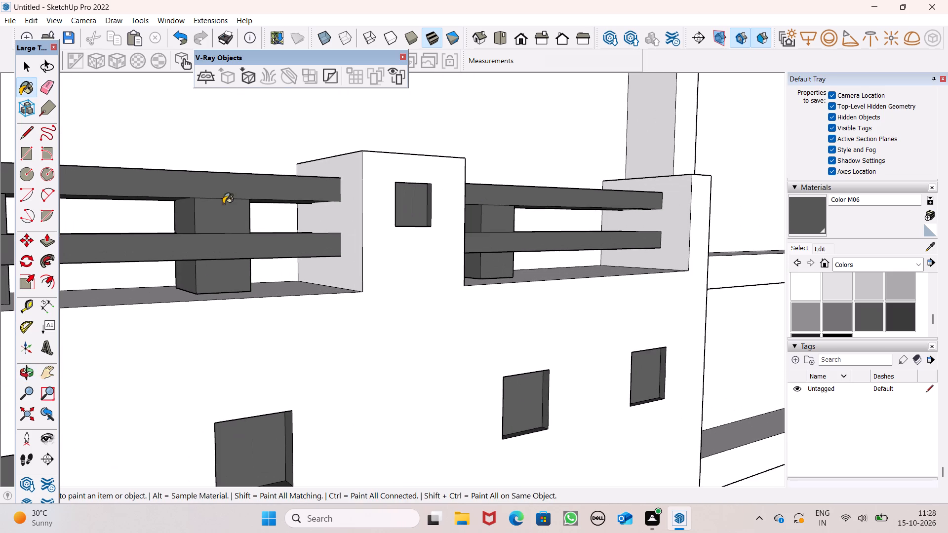
scroll(260, 213, down, 9)
scroll(145, 225, up, 5)
click(156, 213)
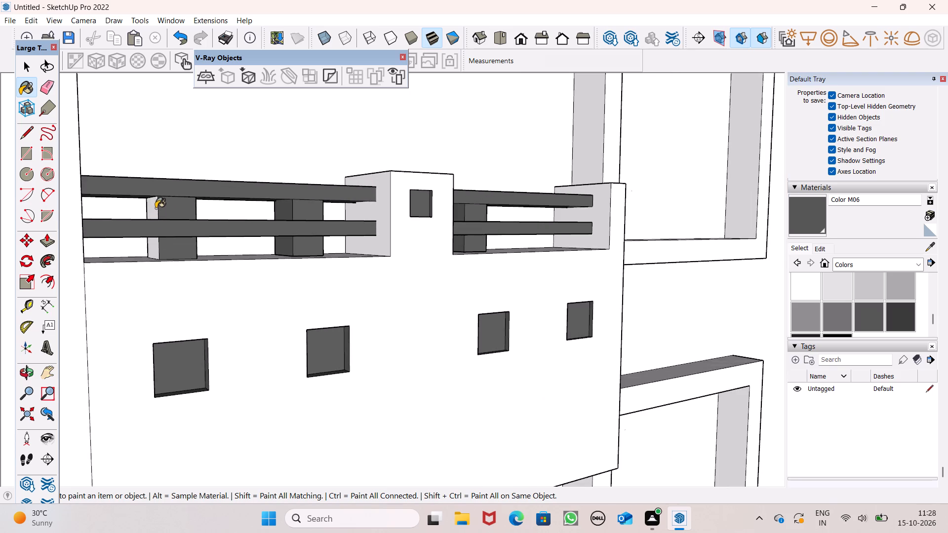
Paint the front face and inner sill of the topmost window frame beside the balconies with Color M06.
scroll(276, 190, down, 9)
scroll(408, 219, down, 4)
scroll(403, 263, up, 1)
middle_drag(402, 265, 297, 360)
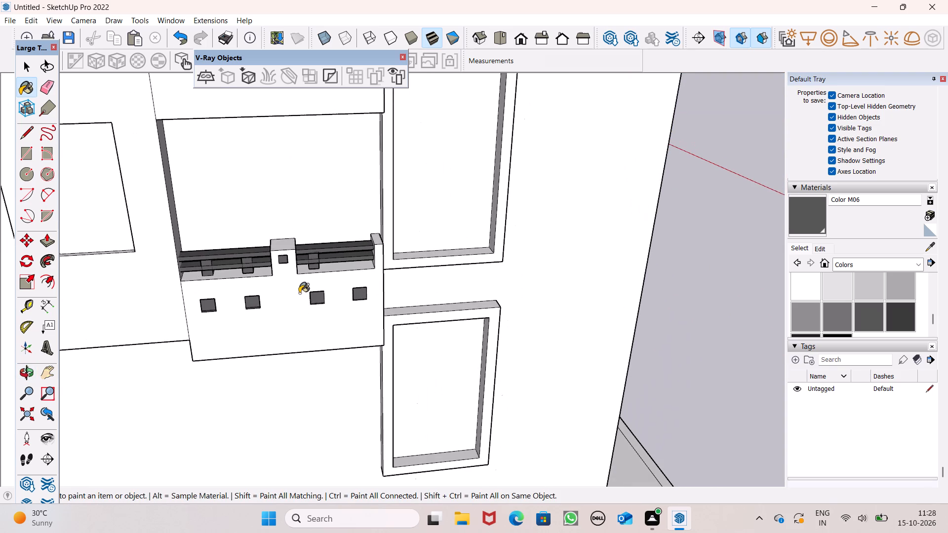
scroll(299, 293, down, 8)
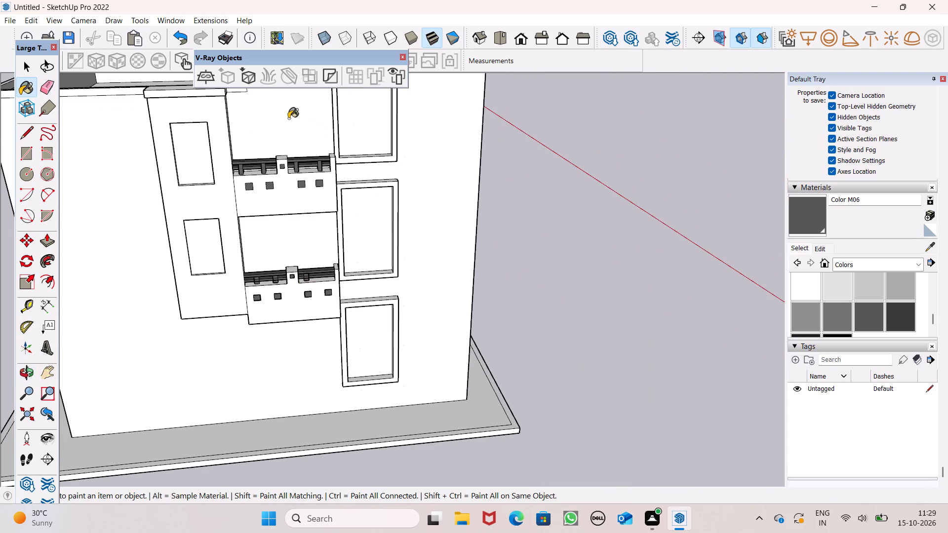
scroll(188, 200, down, 3)
scroll(325, 171, up, 3)
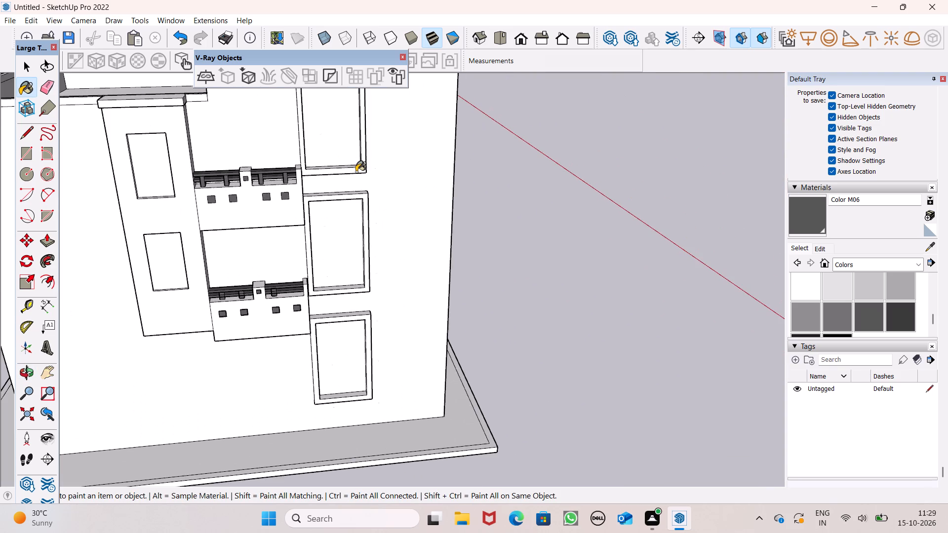
scroll(356, 172, up, 12)
click(364, 166)
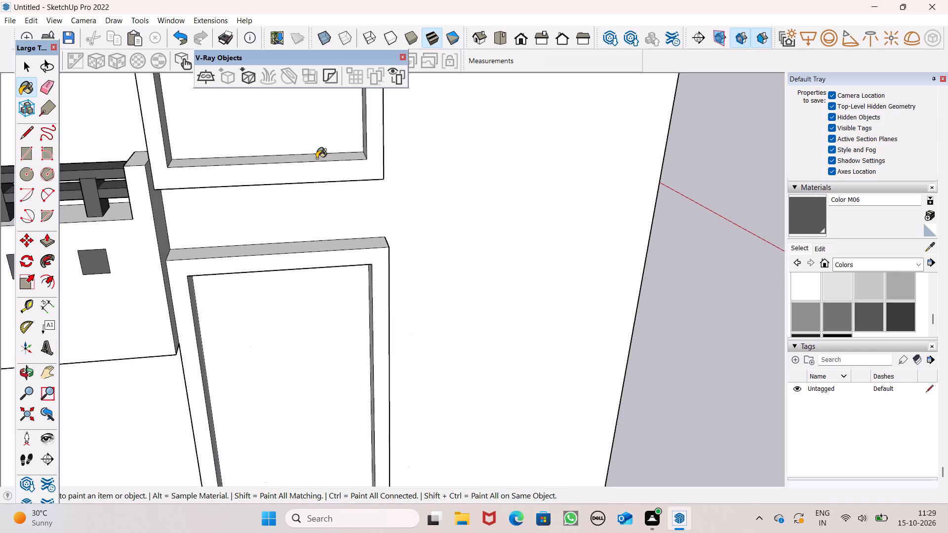
click(316, 158)
Paint the topmost window frame's inner jamb nearest the balcony and its outer side facing away from the balcony with Color M06.
scroll(374, 199, down, 6)
scroll(365, 188, up, 1)
middle_drag(360, 194, 163, 255)
scroll(252, 144, up, 2)
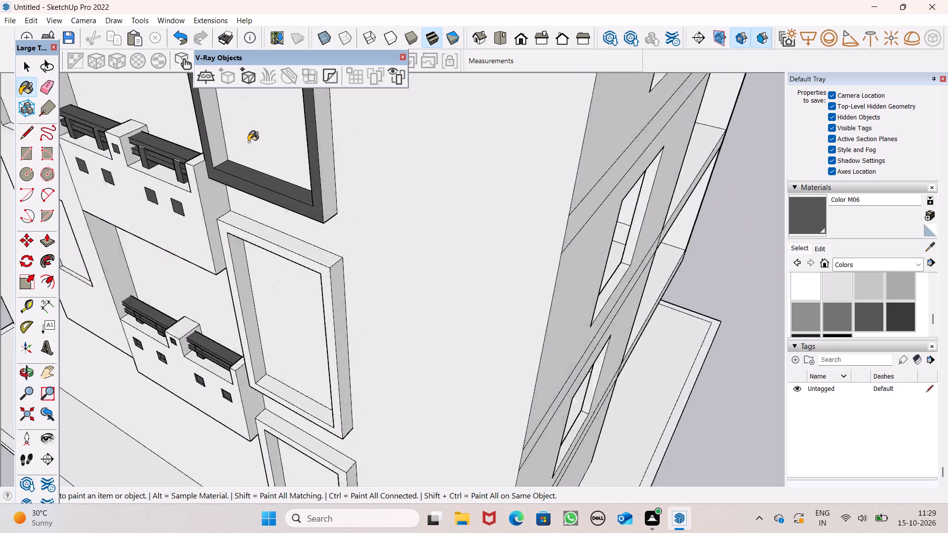
scroll(248, 142, up, 4)
click(204, 149)
click(367, 192)
Paint the topmost window frame's inner jamb farthest from the balcony and its outer side facing the balcony with Color M06.
scroll(366, 247, down, 4)
middle_drag(324, 266, 328, 267)
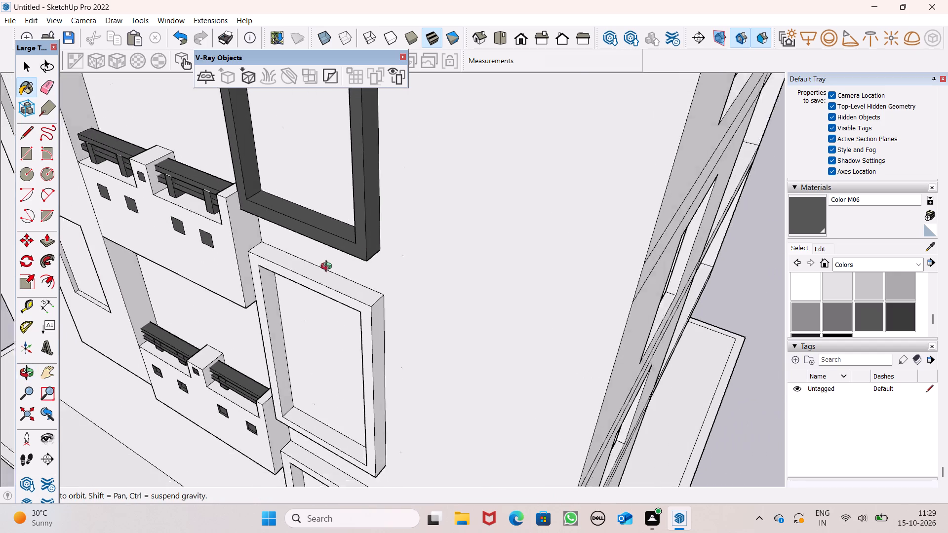
middle_drag(328, 267, 545, 222)
scroll(514, 193, up, 4)
click(518, 150)
scroll(493, 215, down, 6)
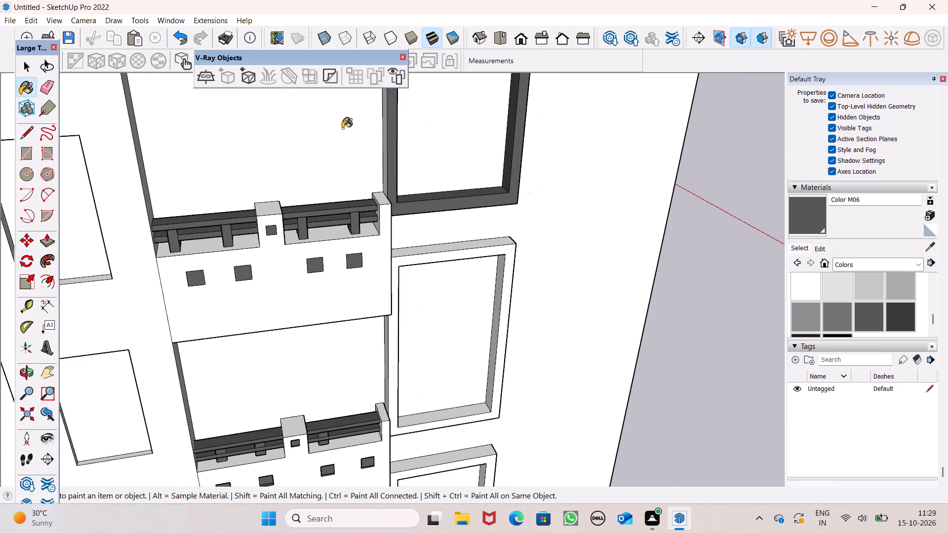
middle_drag(393, 170, 484, 205)
scroll(434, 163, up, 2)
click(416, 154)
scroll(480, 190, down, 3)
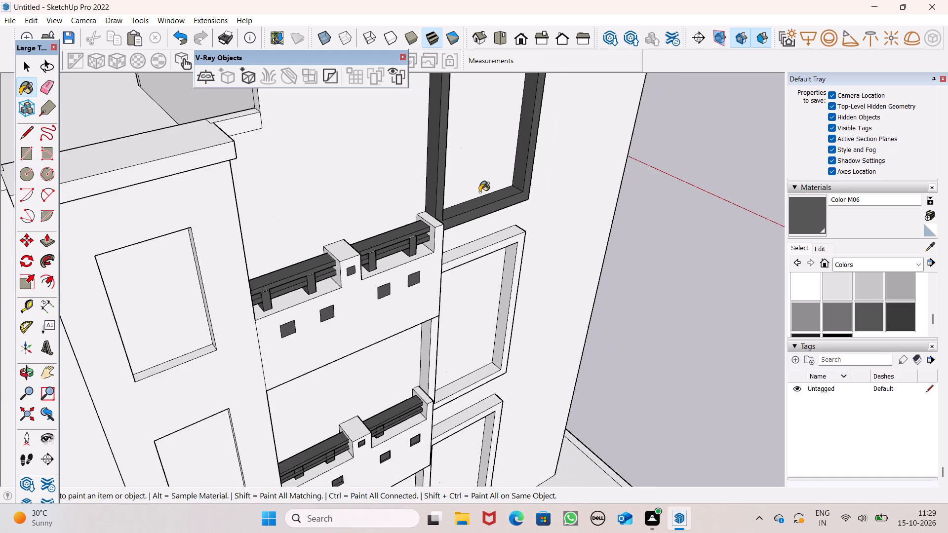
Paint the underside of the topmost window frame with Color M06.
scroll(479, 192, down, 1)
middle_drag(507, 218, 410, 46)
scroll(410, 46, up, 7)
middle_drag(474, 169, 467, 118)
scroll(467, 119, up, 1)
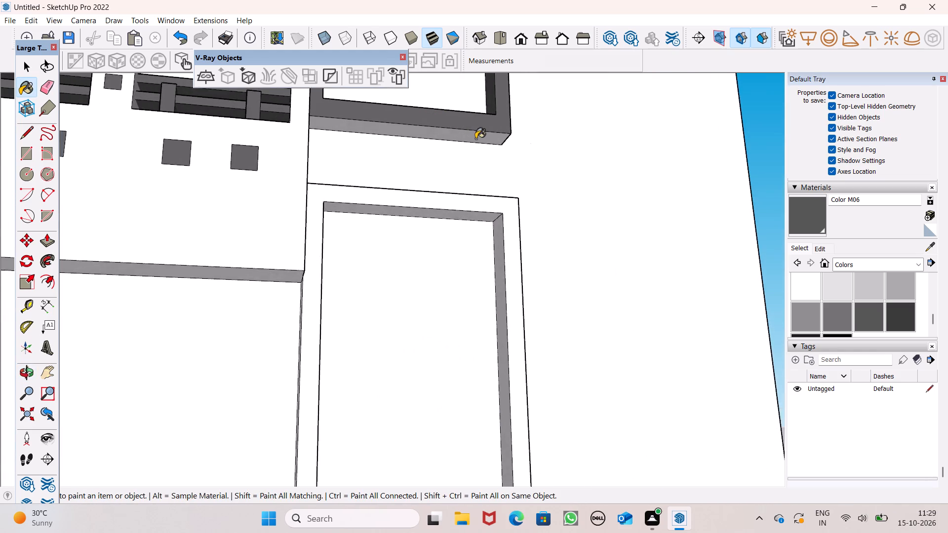
scroll(479, 141, up, 2)
scroll(480, 141, down, 1)
scroll(480, 141, up, 3)
click(483, 134)
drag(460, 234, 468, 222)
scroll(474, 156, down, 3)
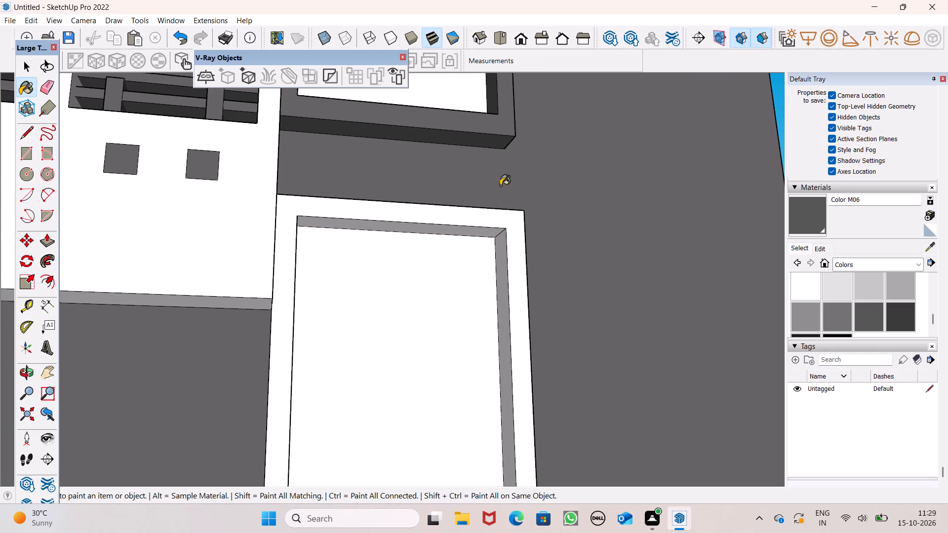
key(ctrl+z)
Paint the middle window frame's front face, inner head and inner jamb farthest from the balcony with Color M06.
scroll(380, 220, up, 3)
click(382, 216)
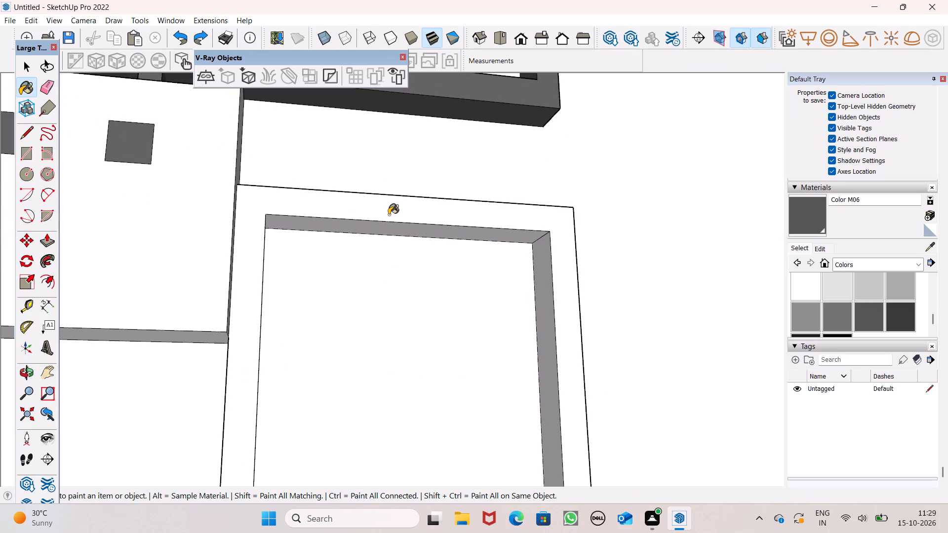
scroll(391, 214, down, 3)
middle_drag(455, 245, 468, 181)
scroll(488, 190, up, 3)
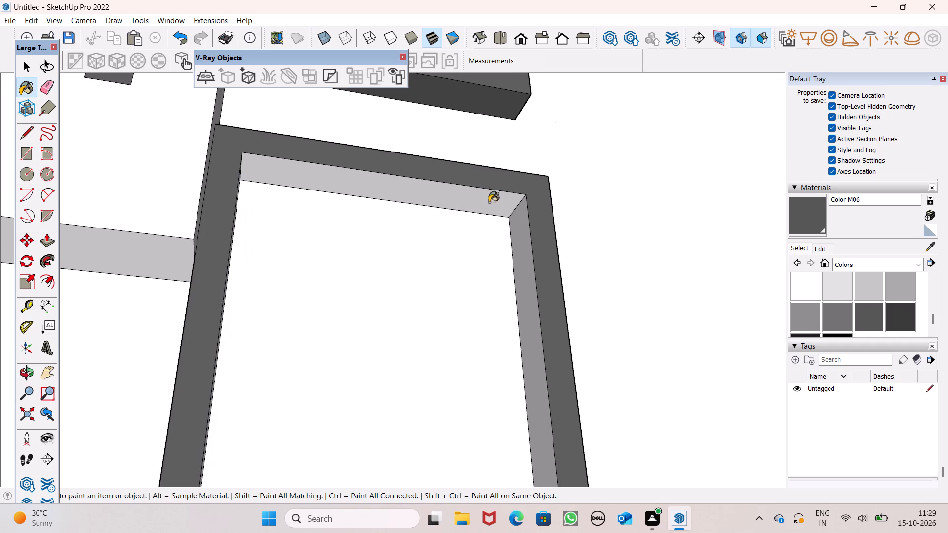
click(489, 204)
click(525, 255)
Paint the middle window frame's inner jamb nearest the balcony and its outer side facing away from the balcony with Color M06.
middle_drag(480, 251, 284, 266)
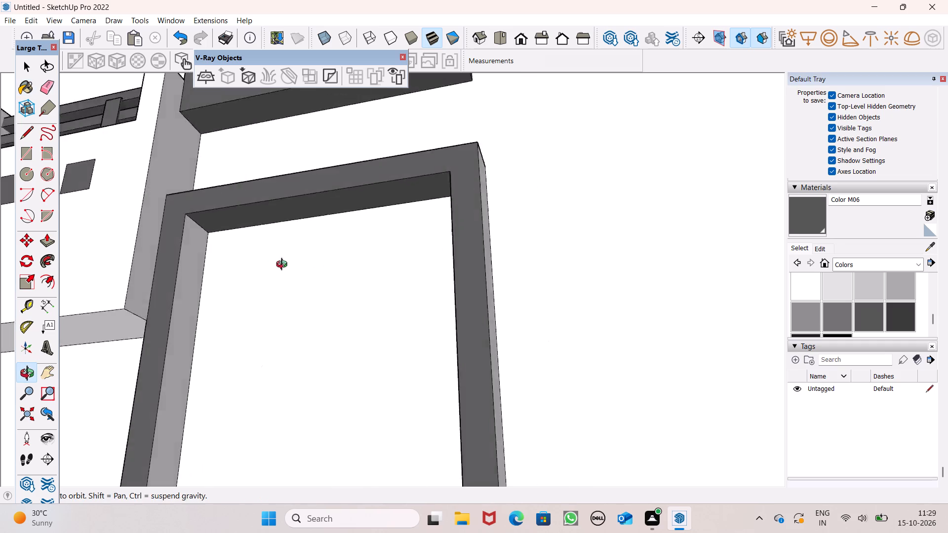
middle_drag(284, 266, 208, 248)
scroll(213, 251, up, 1)
click(213, 277)
click(427, 262)
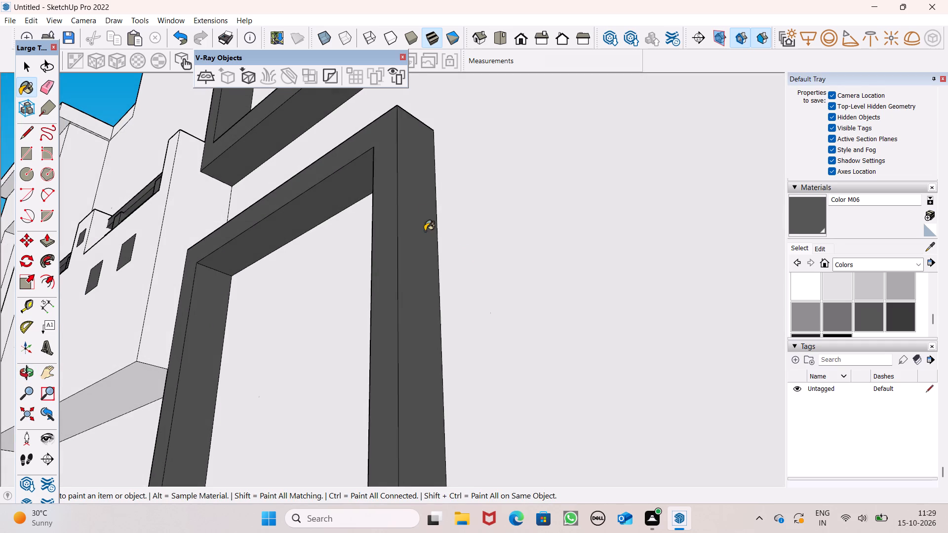
Paint the top faces of the middle and topmost window frames with Color M06.
scroll(420, 208, down, 6)
middle_drag(391, 227, 329, 509)
click(334, 463)
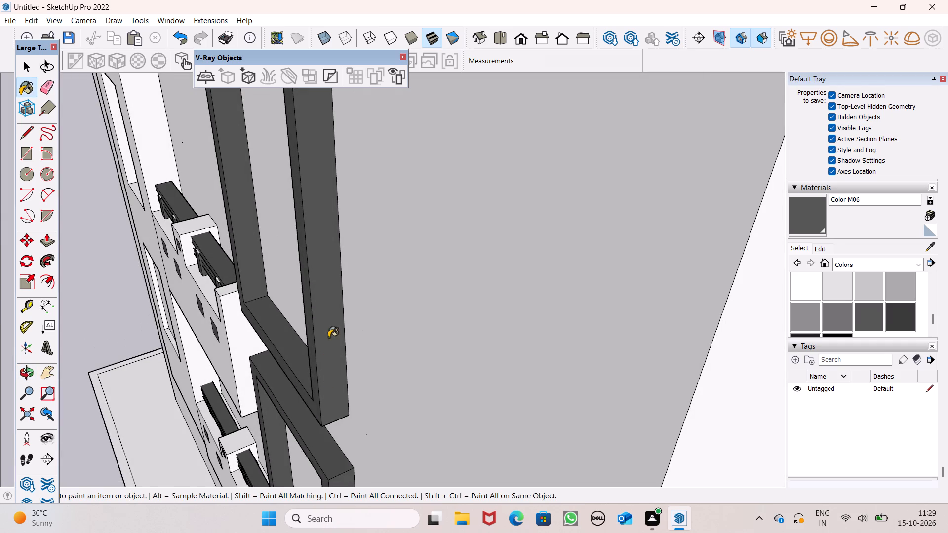
scroll(328, 337, down, 5)
middle_drag(328, 369, 359, 455)
click(333, 309)
Paint the middle window frame's outer side facing the balcony and its underside with Color M06.
middle_drag(307, 391, 702, 369)
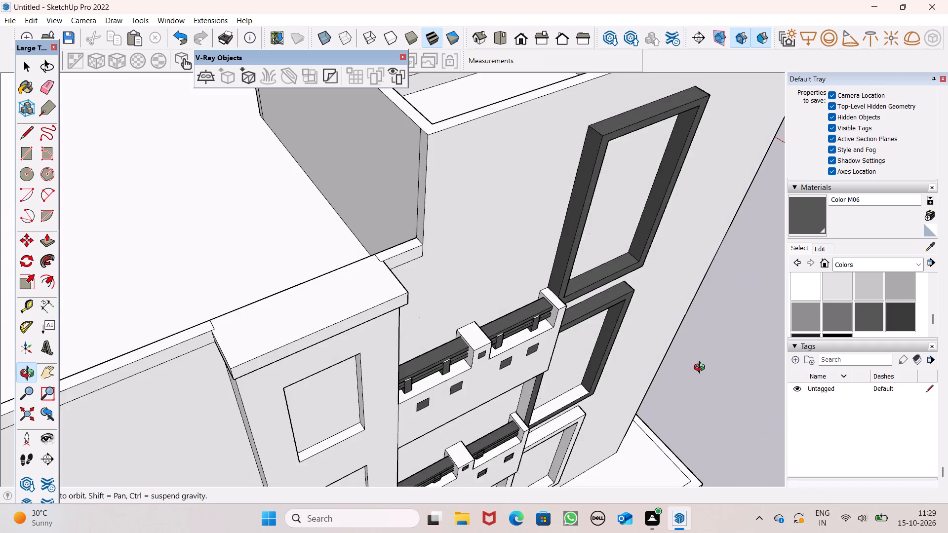
middle_drag(702, 369, 587, 206)
scroll(547, 246, down, 2)
middle_drag(552, 381, 606, 351)
scroll(524, 333, up, 2)
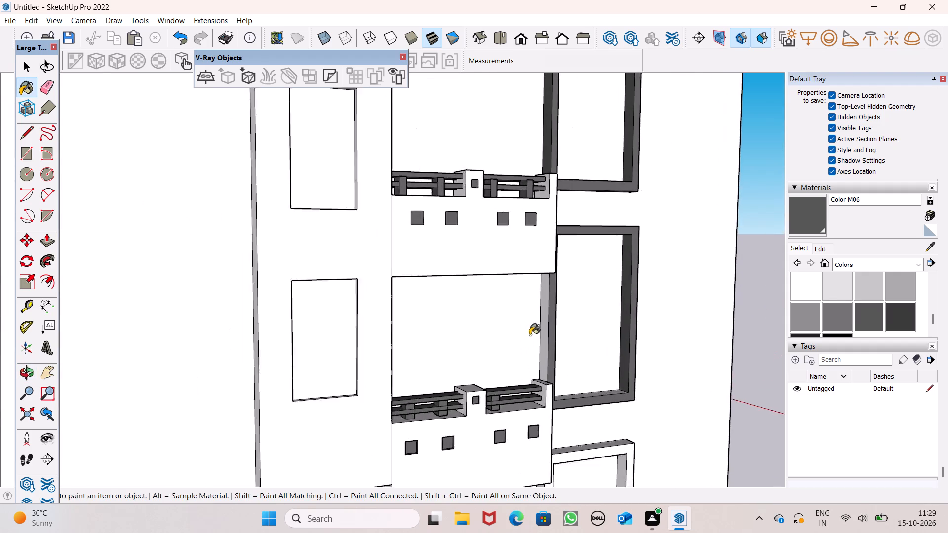
scroll(530, 335, up, 3)
click(539, 338)
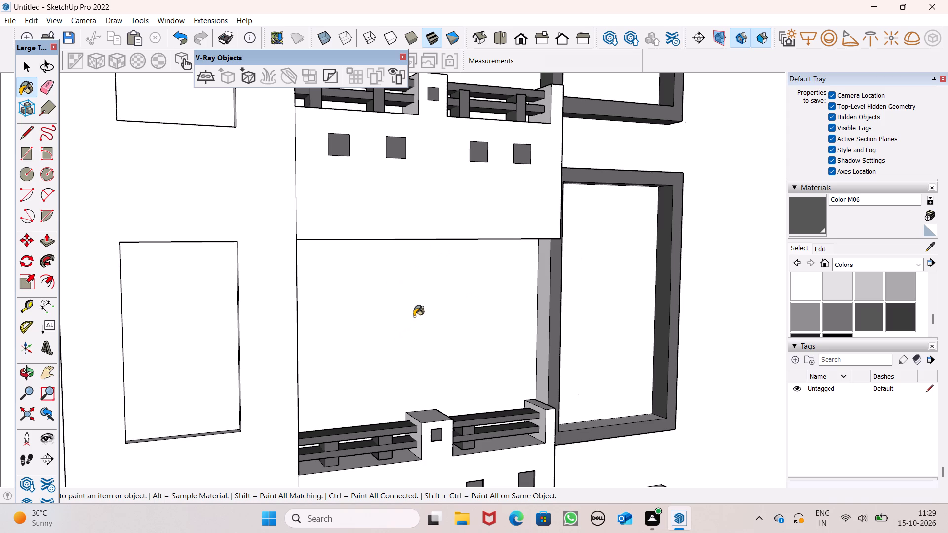
middle_drag(402, 355, 403, 234)
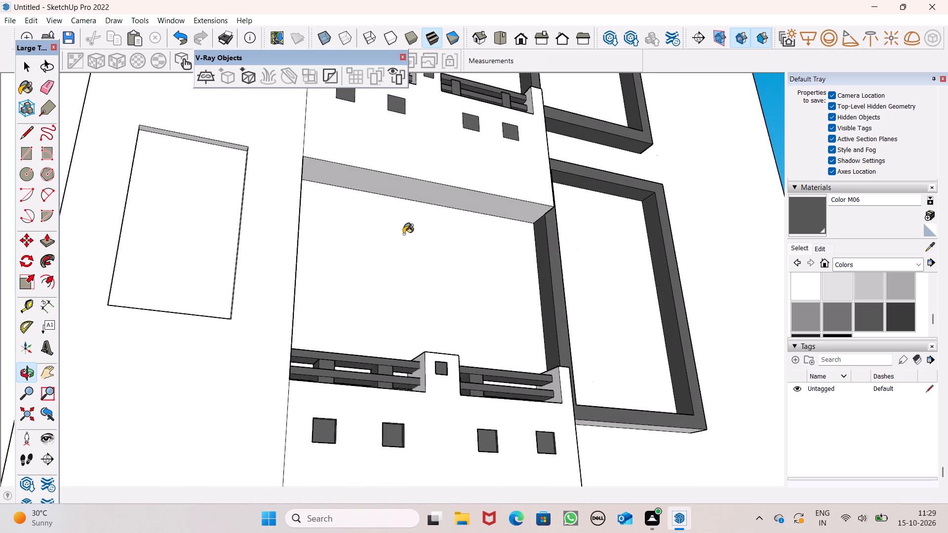
scroll(403, 234, down, 5)
middle_drag(537, 304, 507, 237)
scroll(507, 237, up, 1)
click(561, 301)
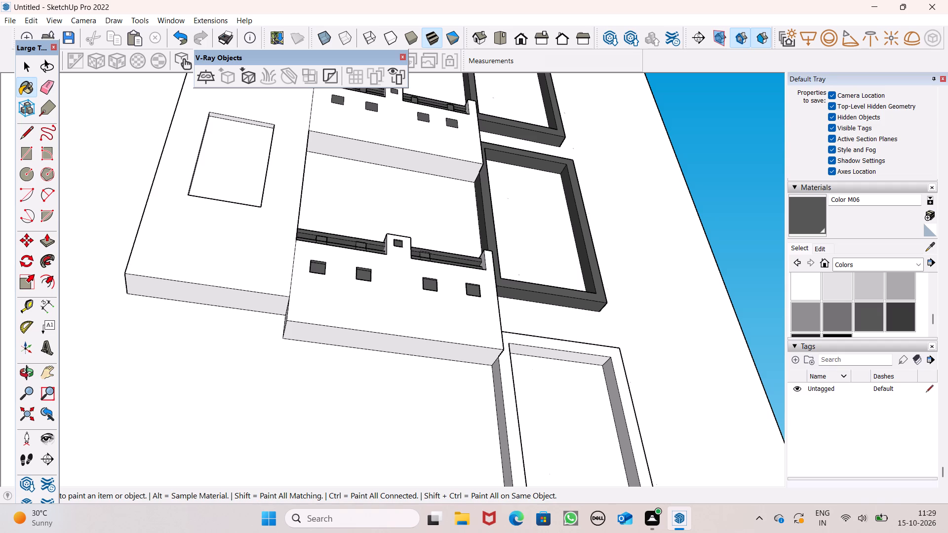
Paint the lowest window frame's front face, inner head and inner jamb farthest from the balcony with Color M06.
scroll(565, 382, up, 3)
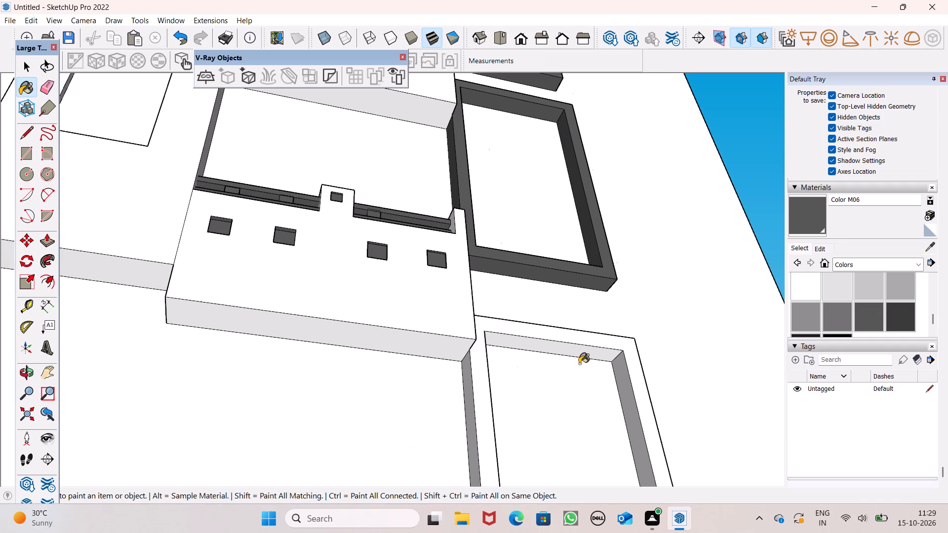
click(573, 340)
click(579, 354)
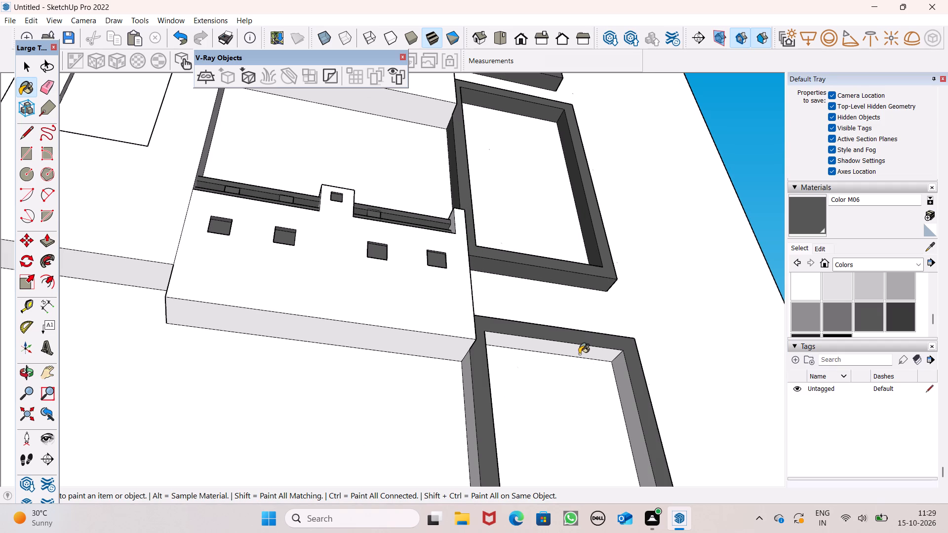
click(625, 385)
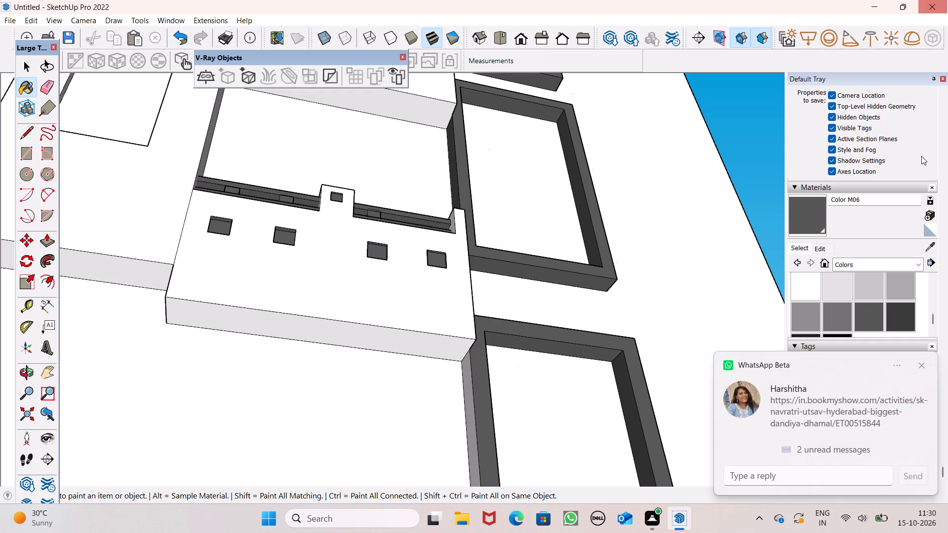
click(921, 362)
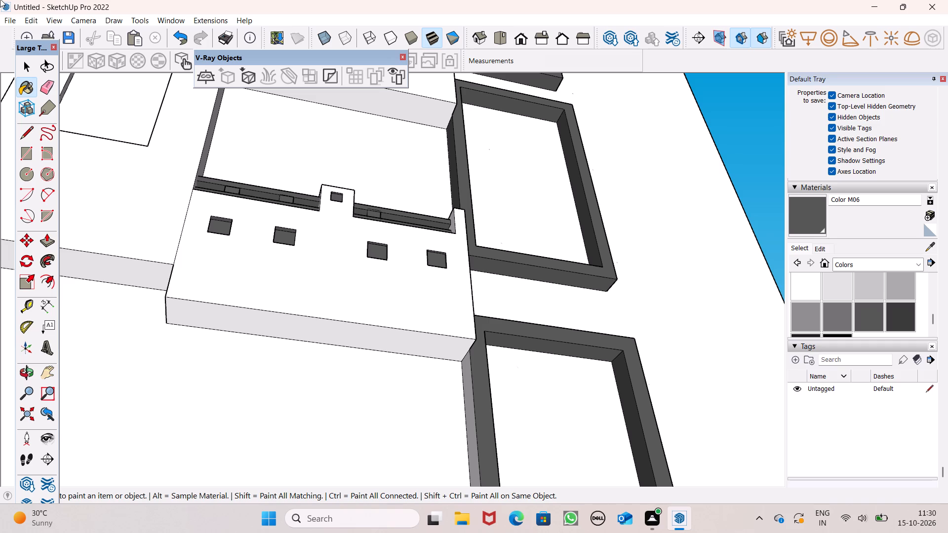
Paint the lowest window frame's outer side facing the balcony and its underside with Color M06.
scroll(444, 355, down, 2)
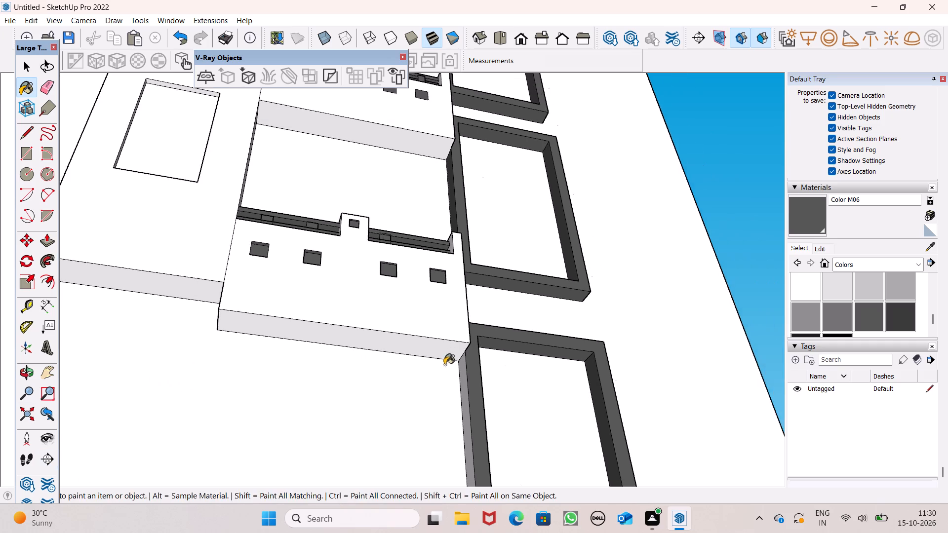
middle_drag(457, 414, 599, 426)
scroll(506, 446, up, 1)
scroll(490, 449, down, 1)
scroll(489, 449, up, 2)
click(496, 435)
scroll(514, 344, down, 6)
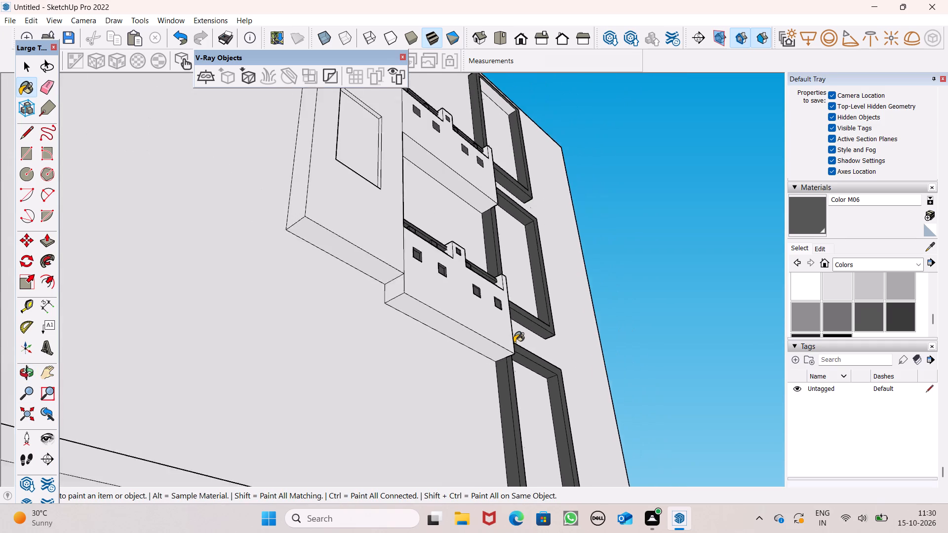
scroll(514, 343, down, 8)
middle_drag(536, 413, 421, 428)
scroll(532, 435, up, 1)
scroll(580, 428, up, 9)
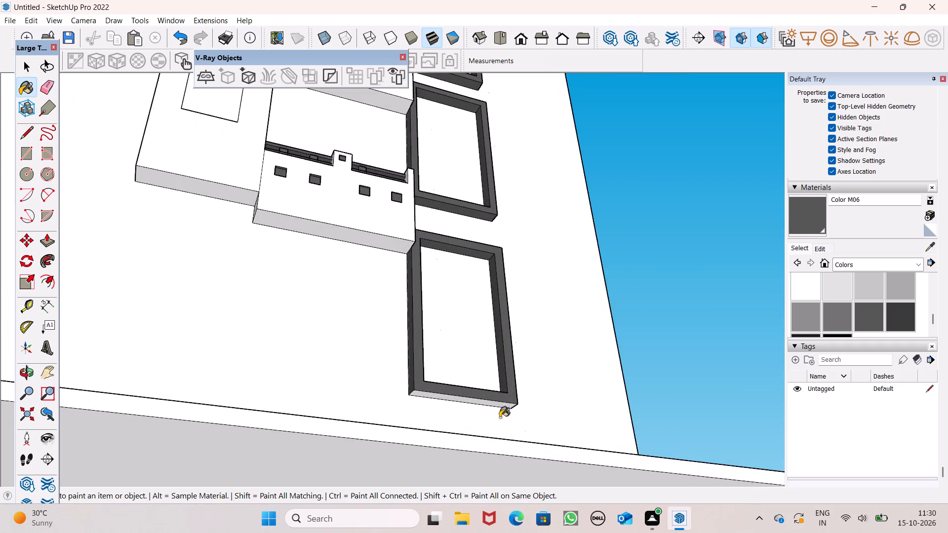
scroll(500, 418, up, 5)
click(496, 396)
Paint the lowest window frame's outer side facing away from the balcony and its inner jamb nearest the balcony with Color M06.
middle_drag(533, 398, 246, 478)
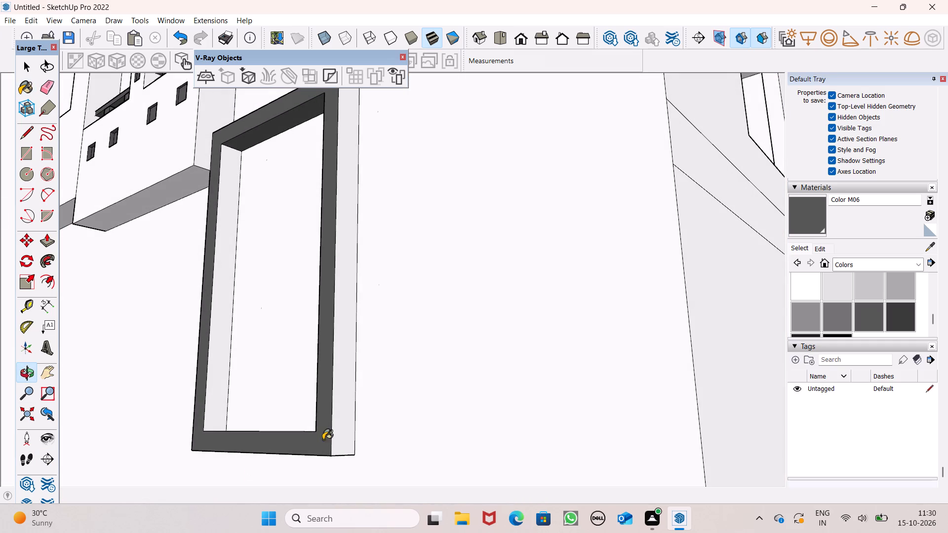
click(331, 427)
click(351, 400)
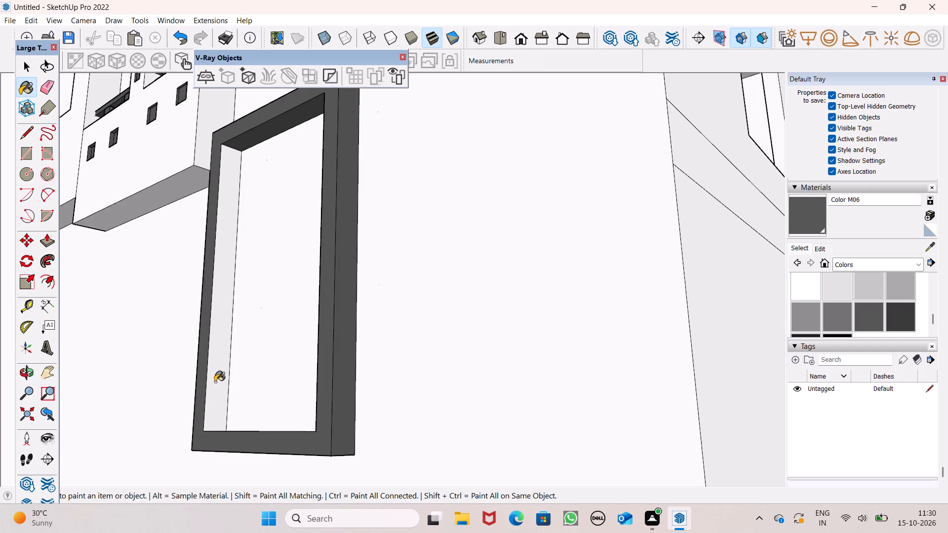
click(215, 382)
Paint the inner sill of the lowest window frame with Color M06.
scroll(309, 405, up, 1)
middle_drag(315, 407, 580, 513)
scroll(581, 313, down, 7)
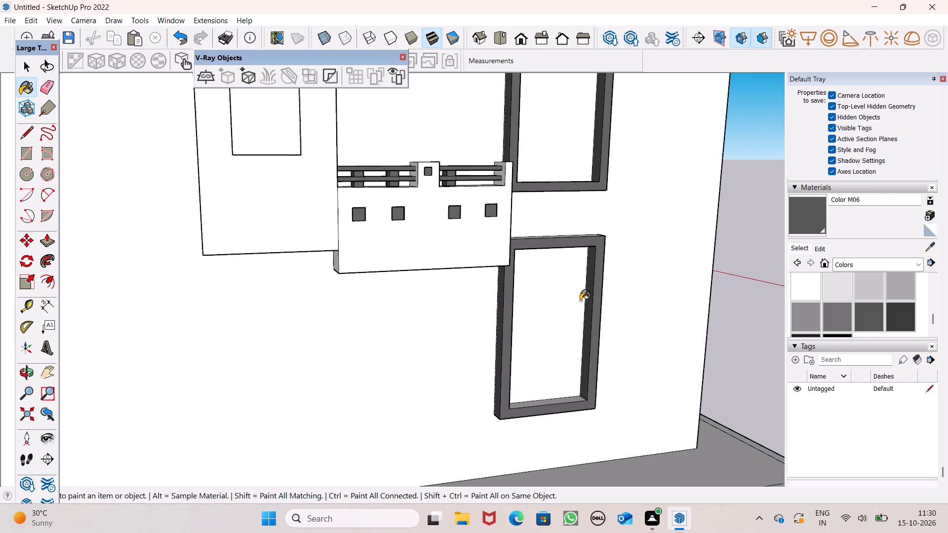
scroll(580, 301, down, 1)
middle_drag(563, 438, 576, 476)
scroll(572, 404, up, 6)
click(569, 413)
Paint the lowest window frame's top face and the middle window frame's inner sill with Color M06.
scroll(580, 322, down, 5)
scroll(581, 259, down, 4)
middle_drag(583, 238, 506, 367)
scroll(580, 330, up, 5)
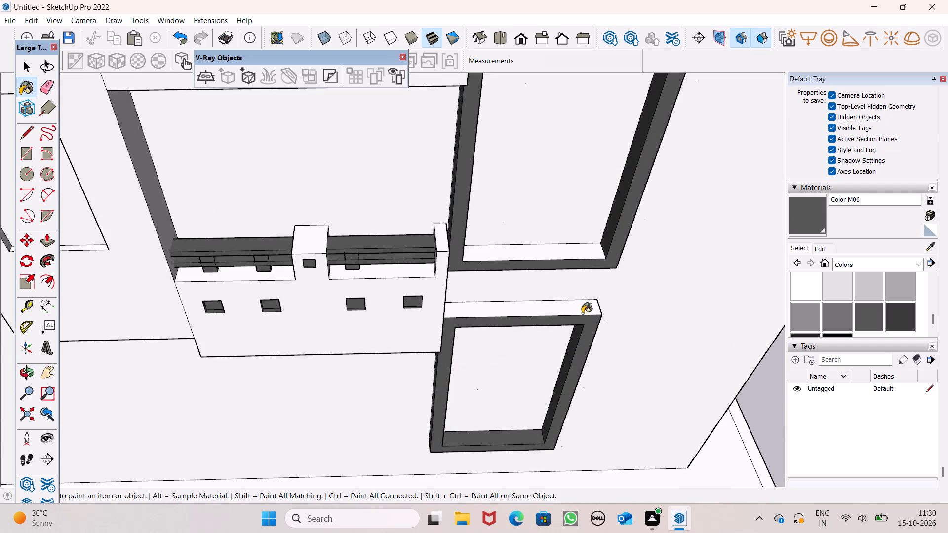
click(582, 313)
click(558, 257)
Inspect the three window frames beside the balconies from both sides for unpainted faces.
scroll(558, 323, down, 1)
scroll(556, 331, up, 1)
scroll(554, 334, down, 9)
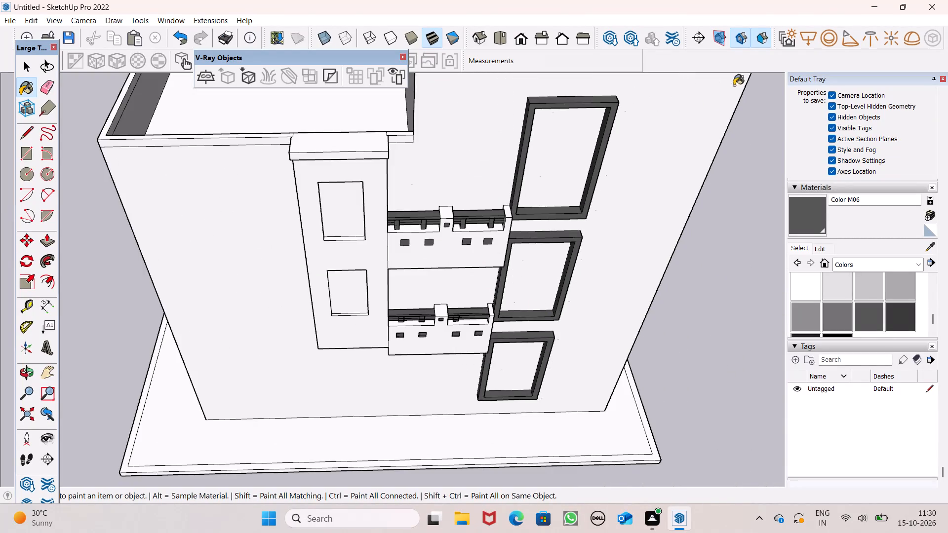
scroll(737, 107, up, 4)
scroll(715, 140, down, 3)
middle_drag(595, 103, 310, 89)
scroll(595, 103, up, 1)
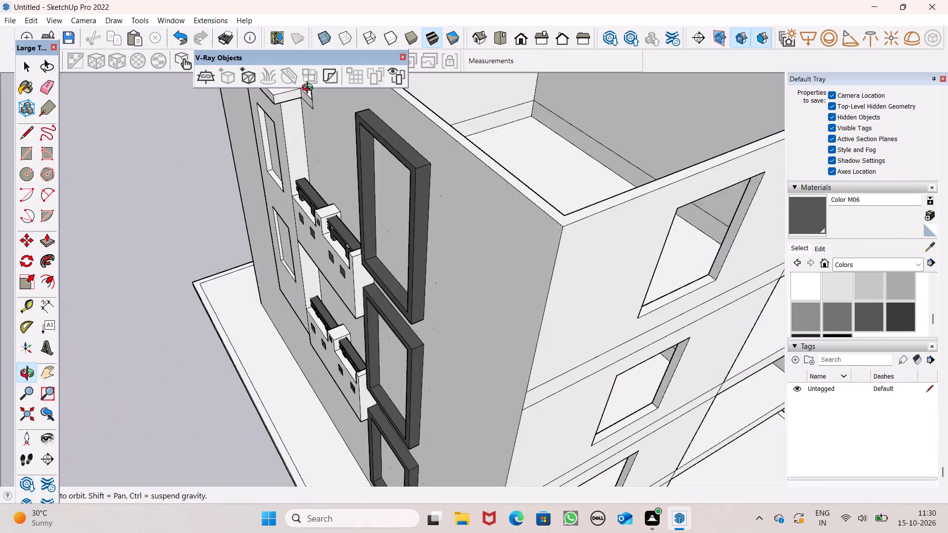
middle_drag(310, 89, 307, 90)
scroll(423, 269, up, 2)
middle_drag(419, 265, 573, 172)
scroll(570, 240, down, 5)
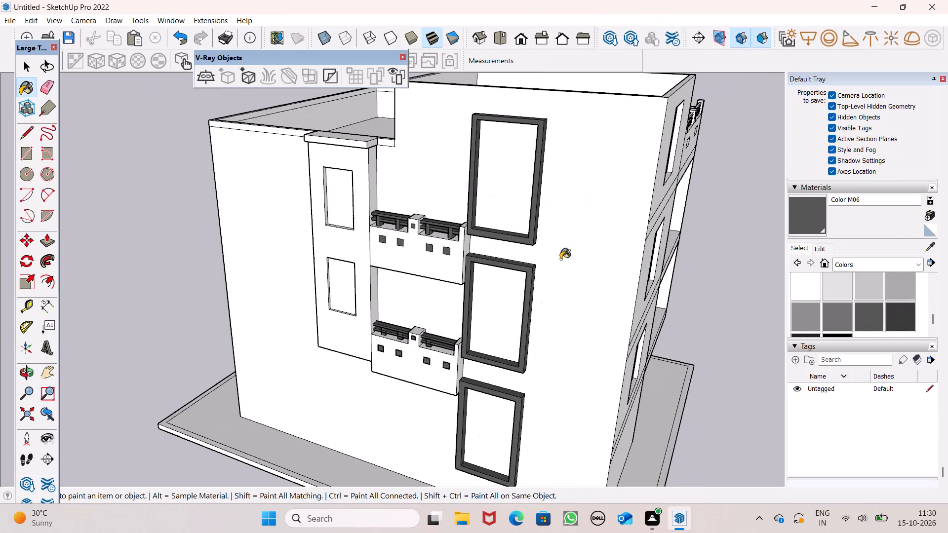
scroll(560, 259, down, 1)
Paint the panes inside the three window frames with the Window Coverings material Blinds Roman Hobbled Blue.
click(866, 264)
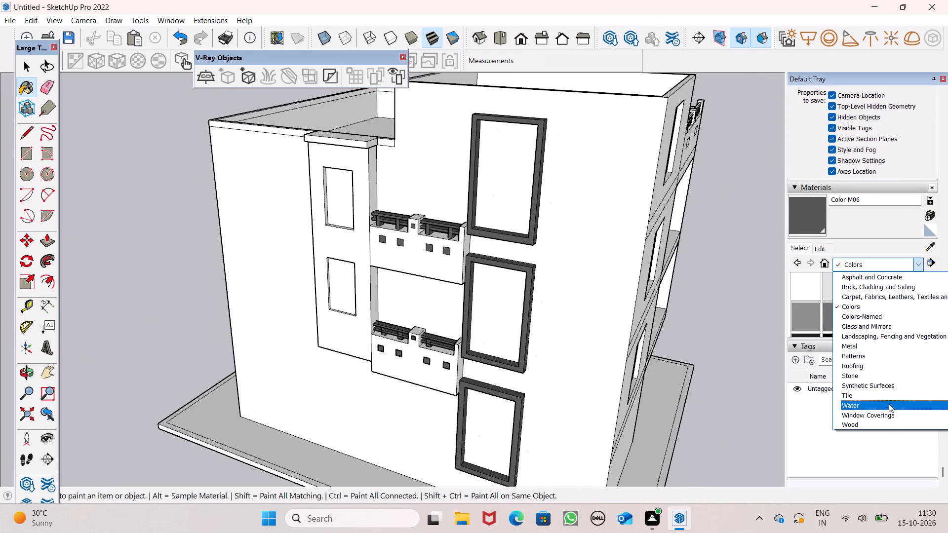
click(887, 417)
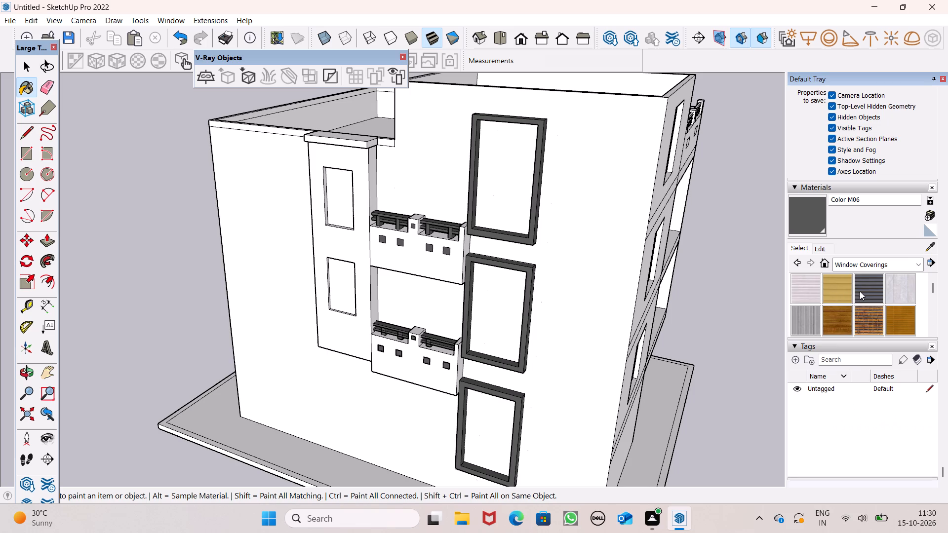
click(860, 291)
click(486, 192)
click(503, 309)
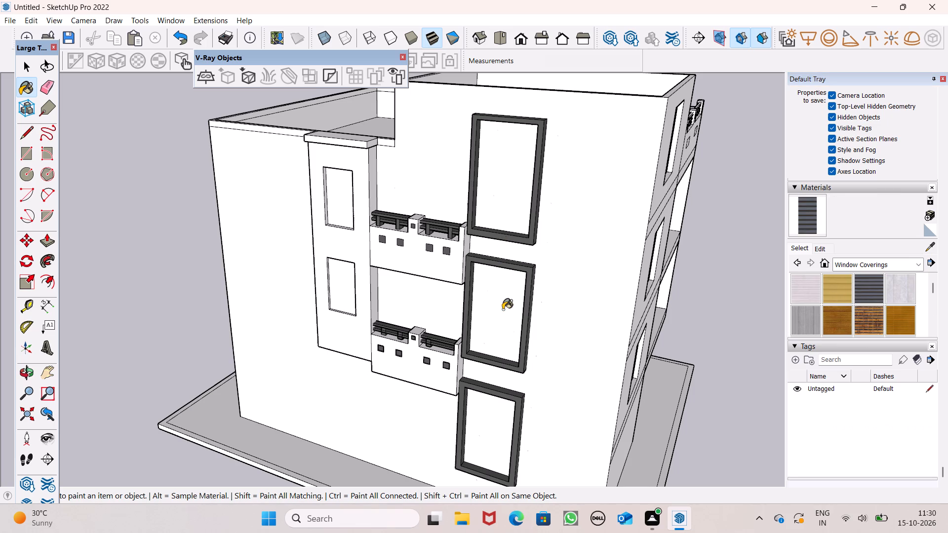
drag(489, 436, 539, 401)
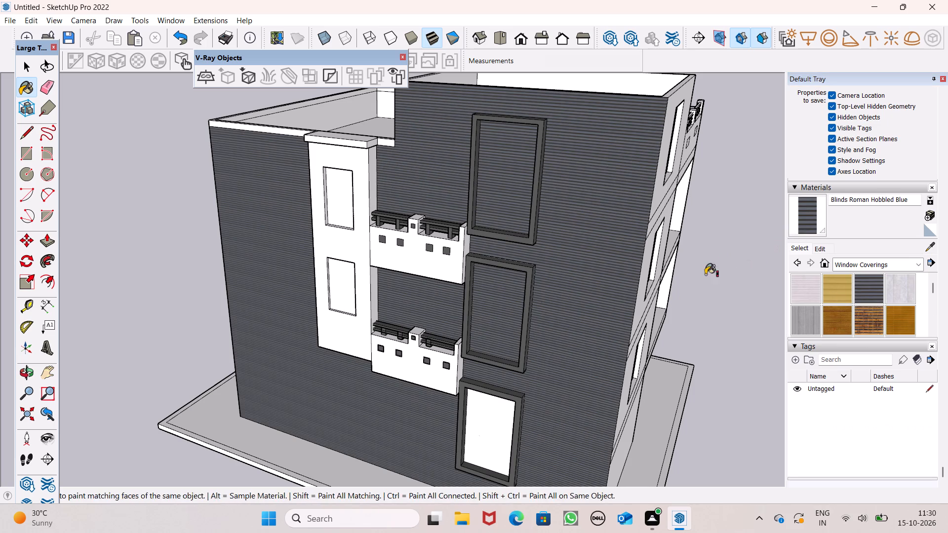
key(ctrl+z)
drag(501, 430, 504, 421)
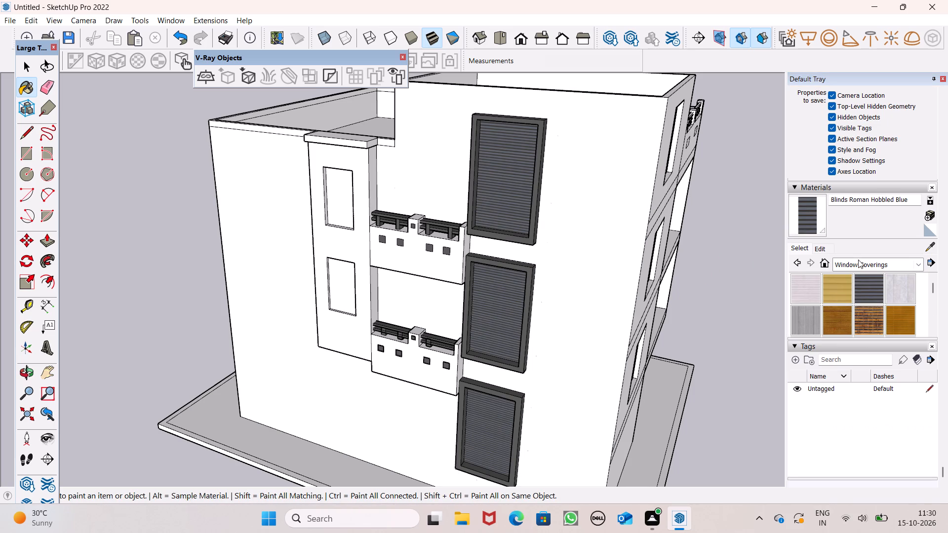
Set the texture width of the Blinds Roman Hobbled Blue material to 5'.
click(815, 250)
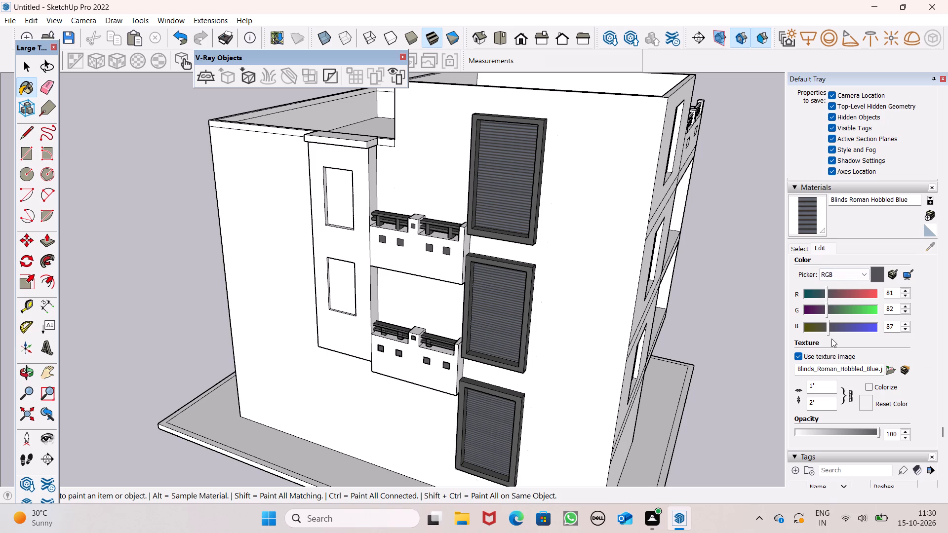
click(830, 386)
key(BackSpace)
key(BackSpace)
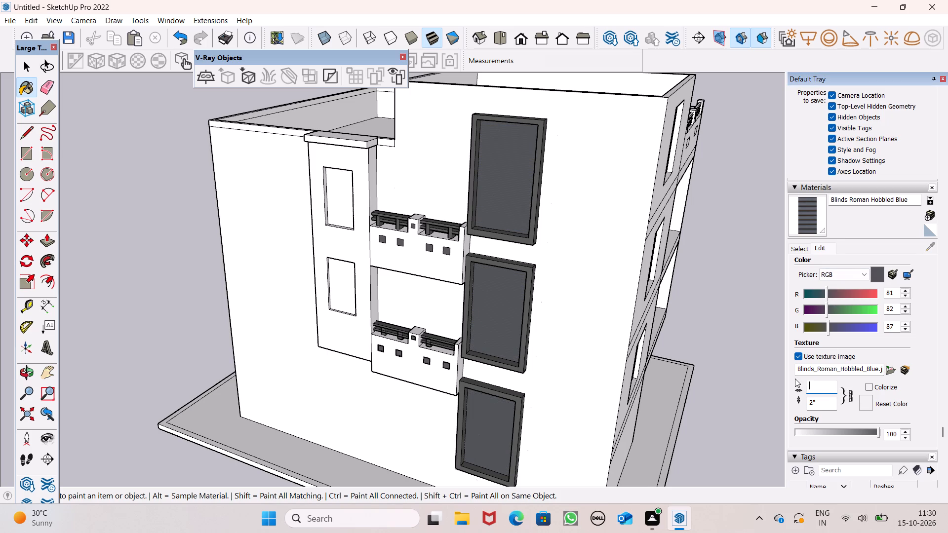
text(5')
key(Return)
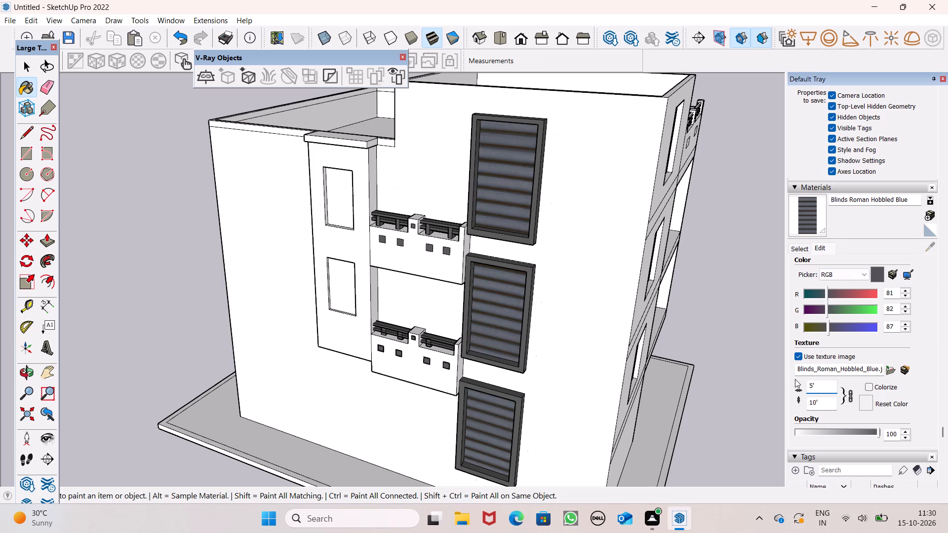
Examine the whole building and its adjacent facade with the stacked window openings and open floors.
scroll(730, 328, down, 4)
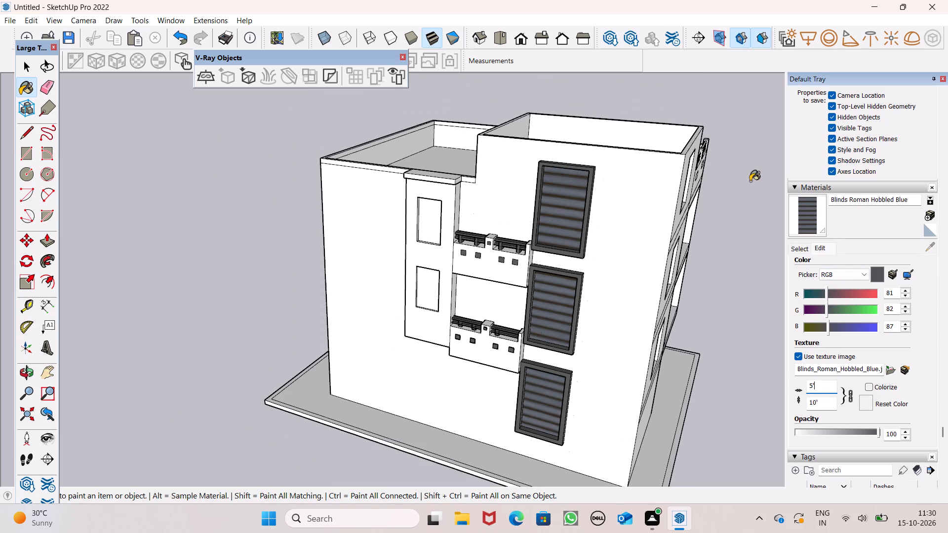
key(space)
scroll(667, 255, down, 4)
middle_drag(661, 231, 350, 220)
scroll(467, 208, down, 2)
middle_drag(587, 315, 586, 302)
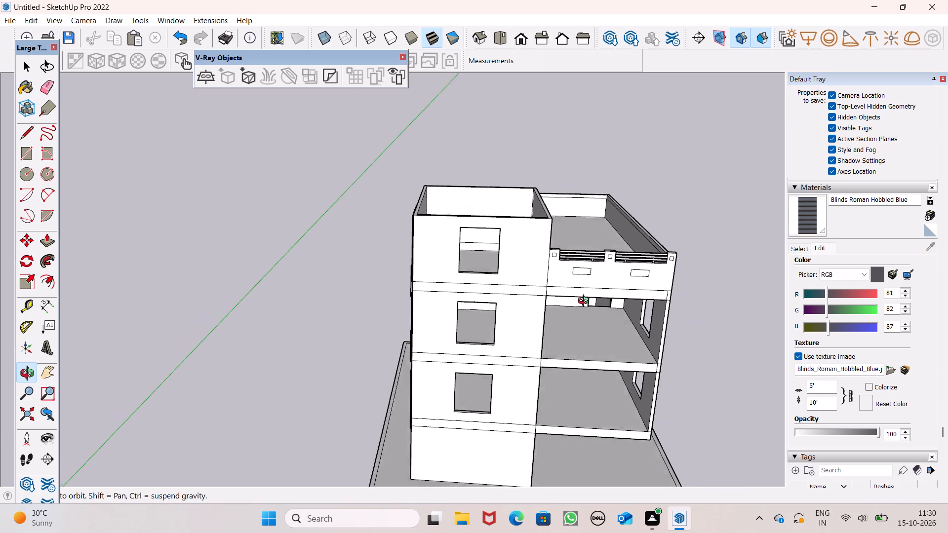
middle_drag(586, 302, 584, 278)
scroll(558, 240, down, 3)
key(space)
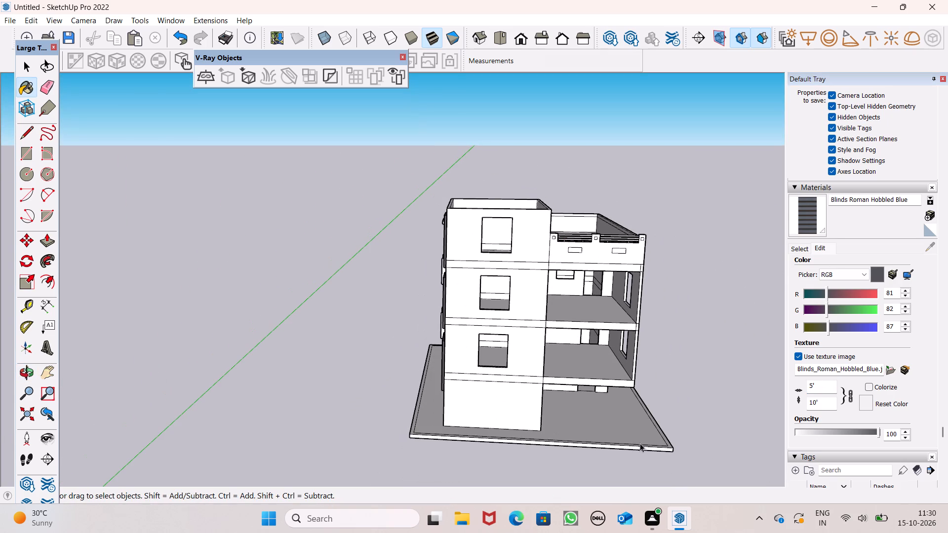
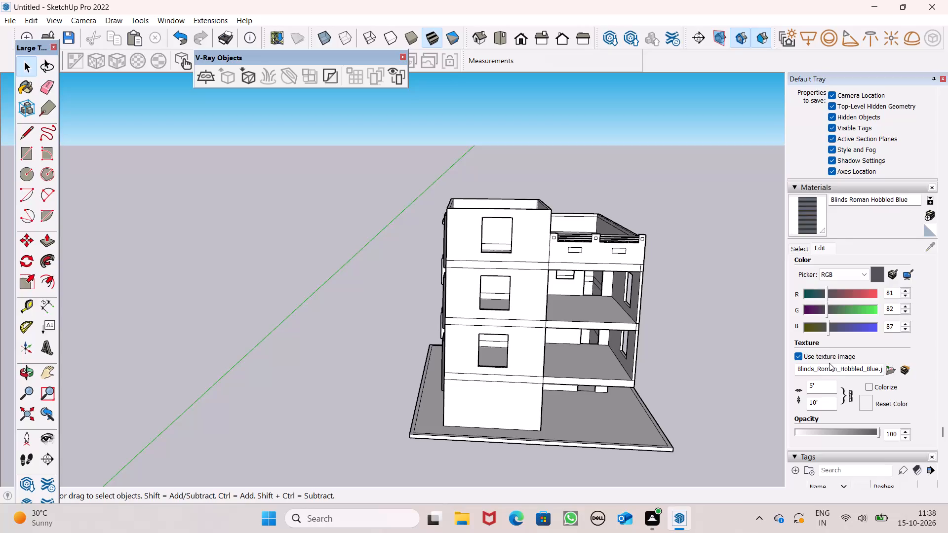
Examine the whole building from several sides and return to the balcony facade with its blank wall area.
scroll(551, 377, down, 1)
middle_drag(598, 393, 803, 395)
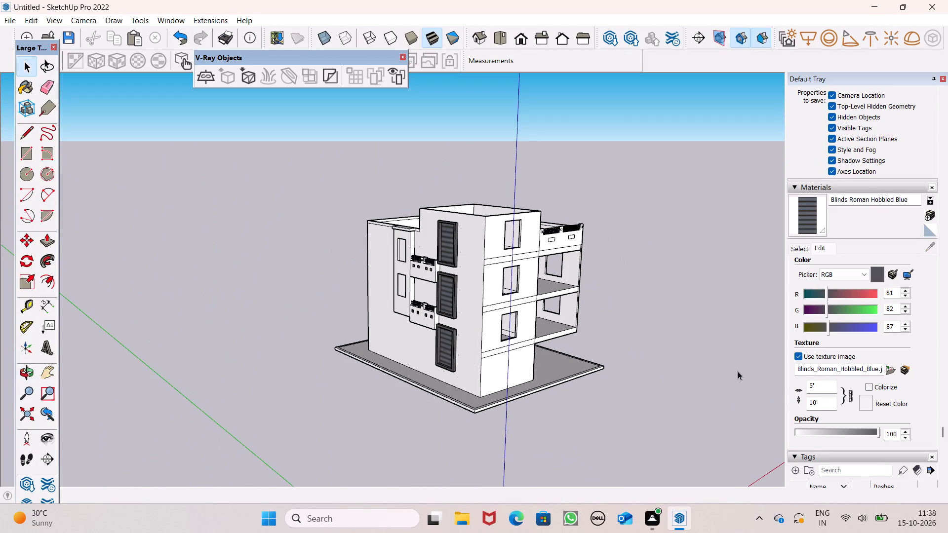
scroll(699, 360, down, 2)
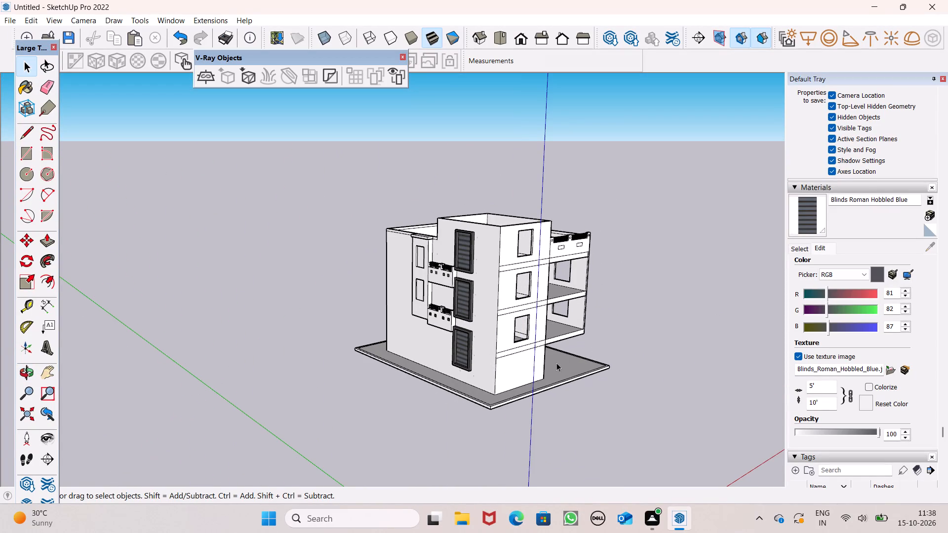
middle_drag(552, 378, 643, 401)
scroll(587, 362, down, 1)
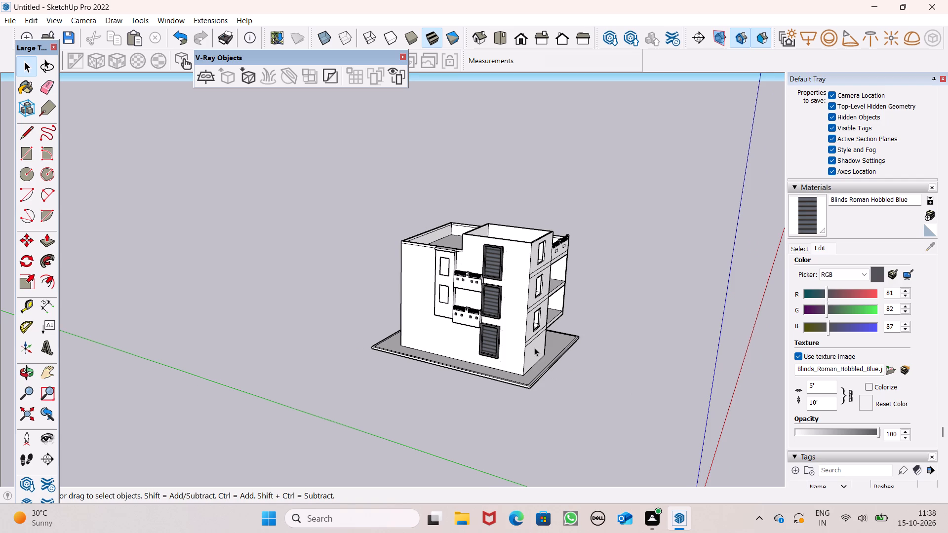
scroll(480, 321, up, 1)
middle_drag(482, 322, 632, 340)
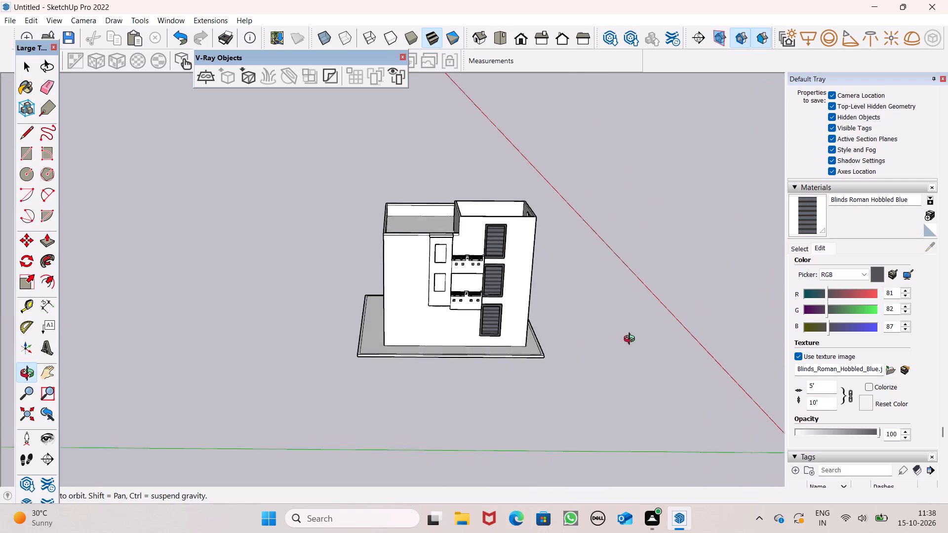
middle_drag(632, 340, 634, 331)
scroll(463, 278, up, 1)
scroll(460, 275, down, 1)
scroll(460, 272, up, 1)
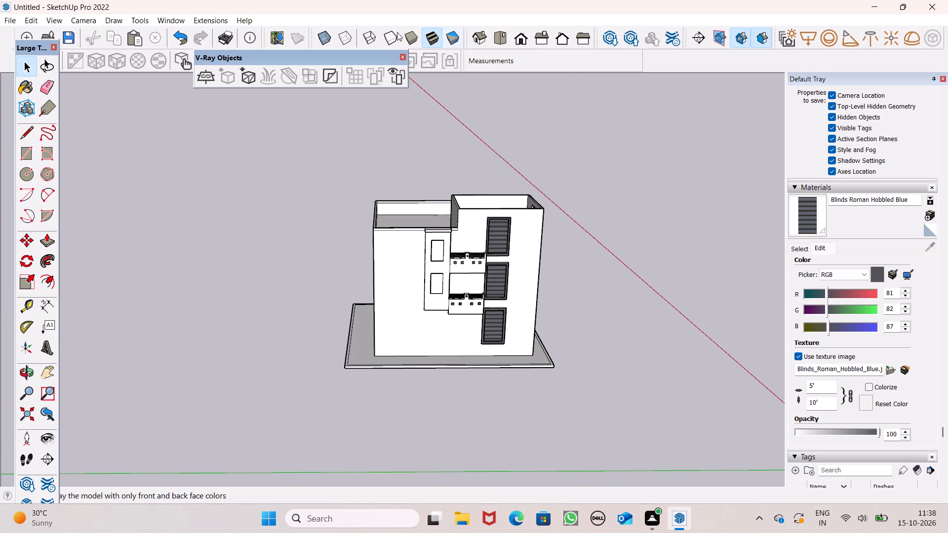
Draw a rectangle about 5' 2" by 4' 9" high on the blank wall beside the projecting window panel.
scroll(333, 166, up, 1)
scroll(420, 305, up, 7)
middle_drag(417, 293, 412, 253)
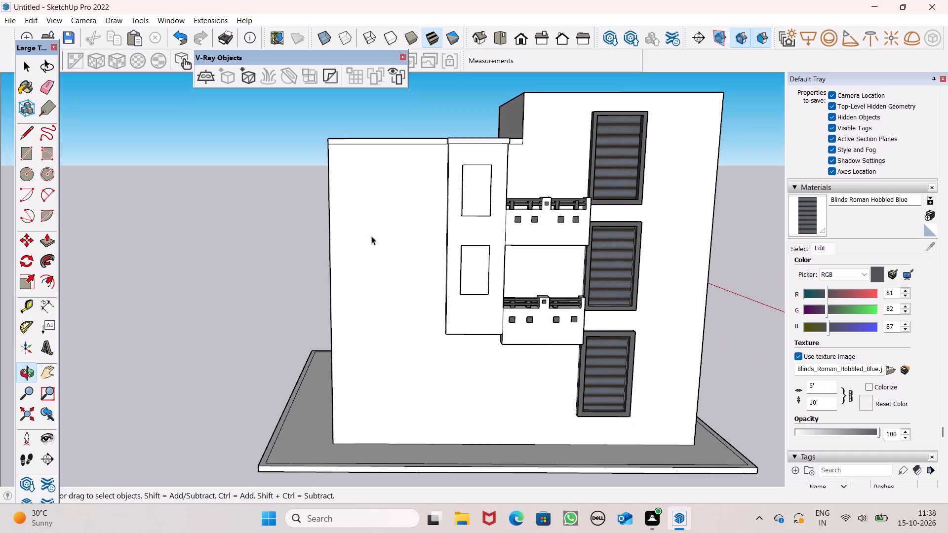
click(28, 151)
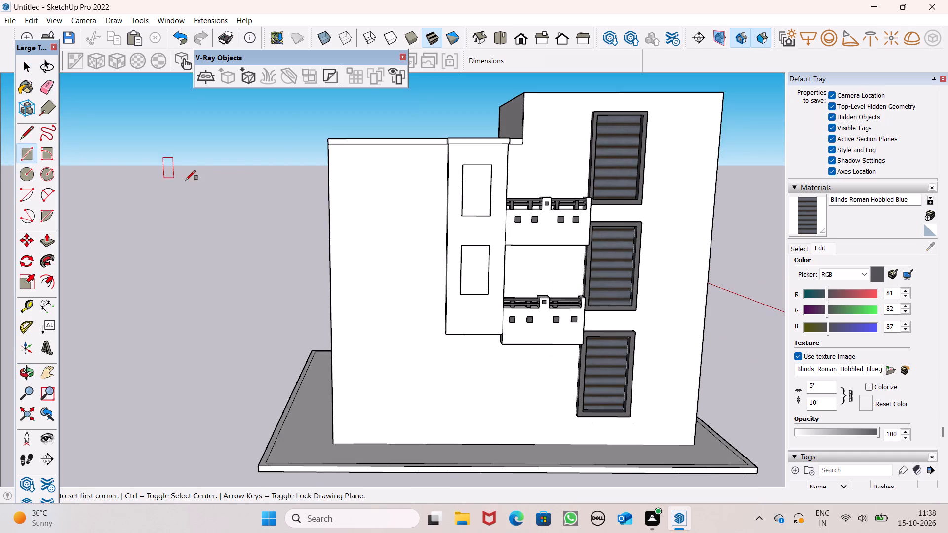
scroll(439, 191, up, 4)
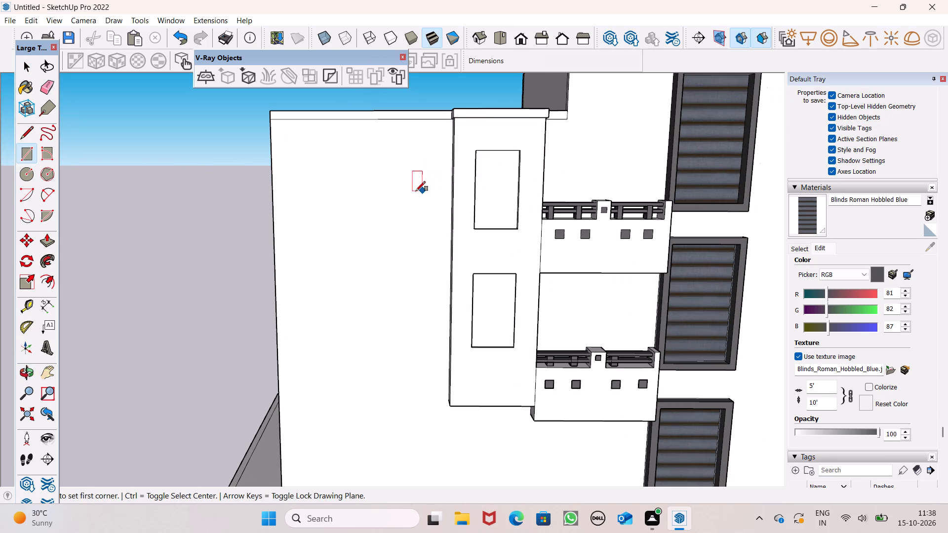
click(337, 182)
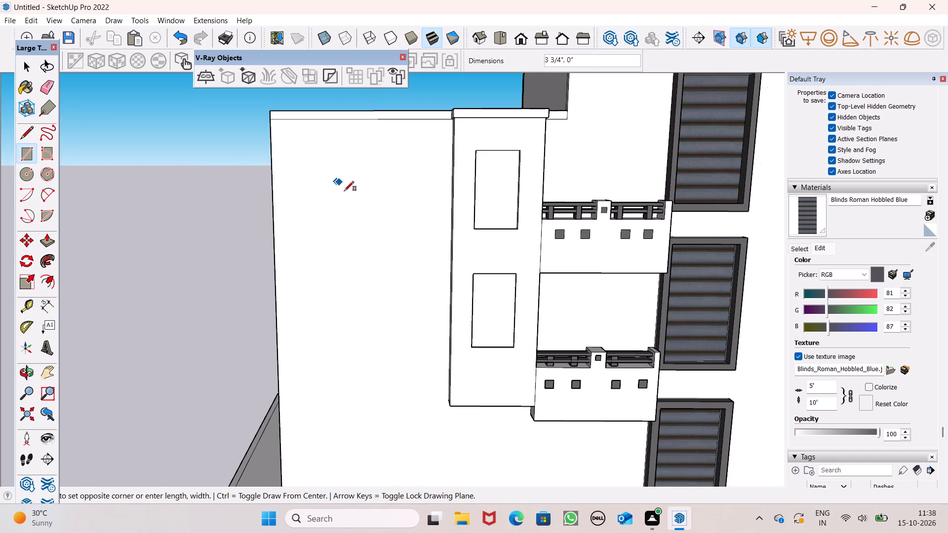
click(396, 247)
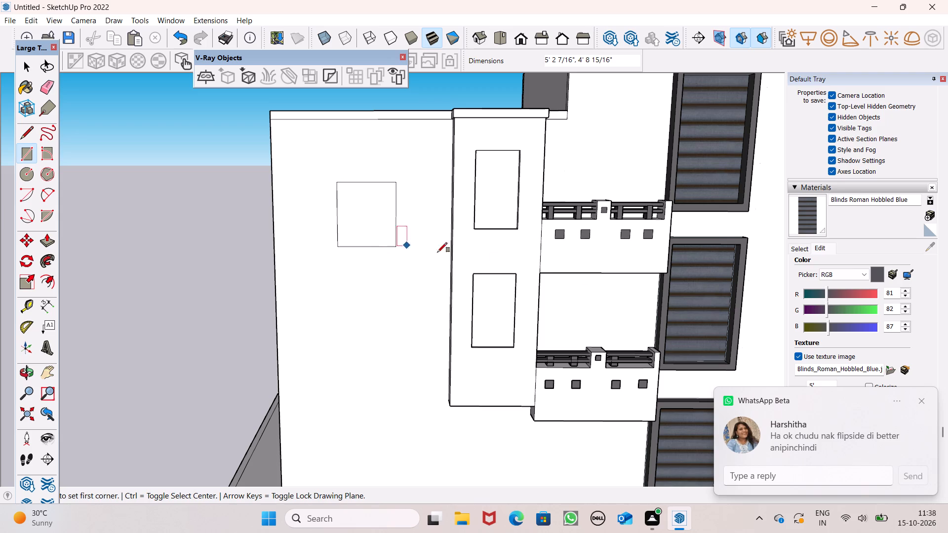
click(921, 404)
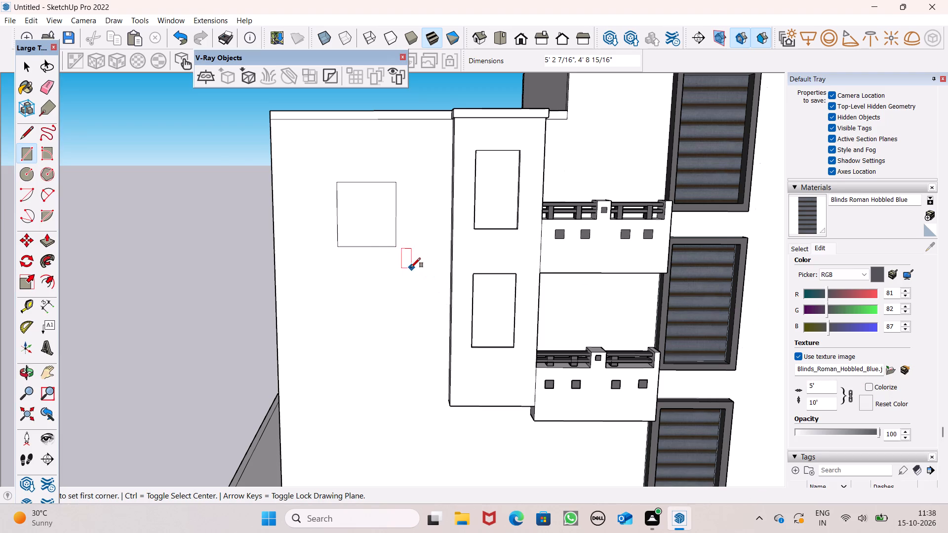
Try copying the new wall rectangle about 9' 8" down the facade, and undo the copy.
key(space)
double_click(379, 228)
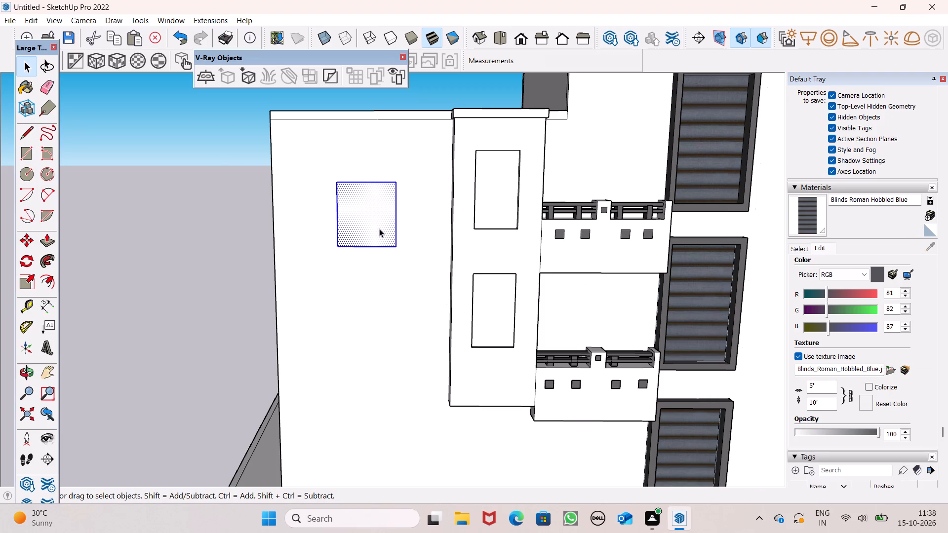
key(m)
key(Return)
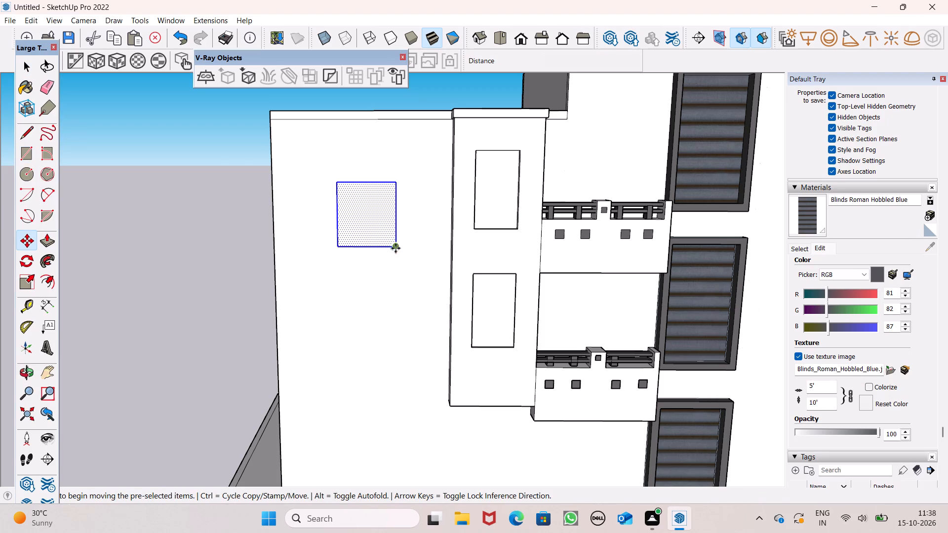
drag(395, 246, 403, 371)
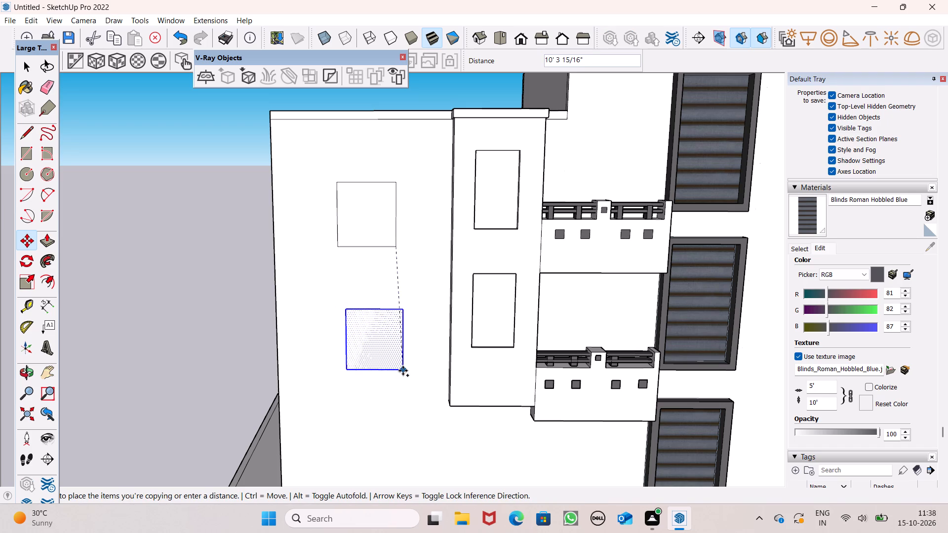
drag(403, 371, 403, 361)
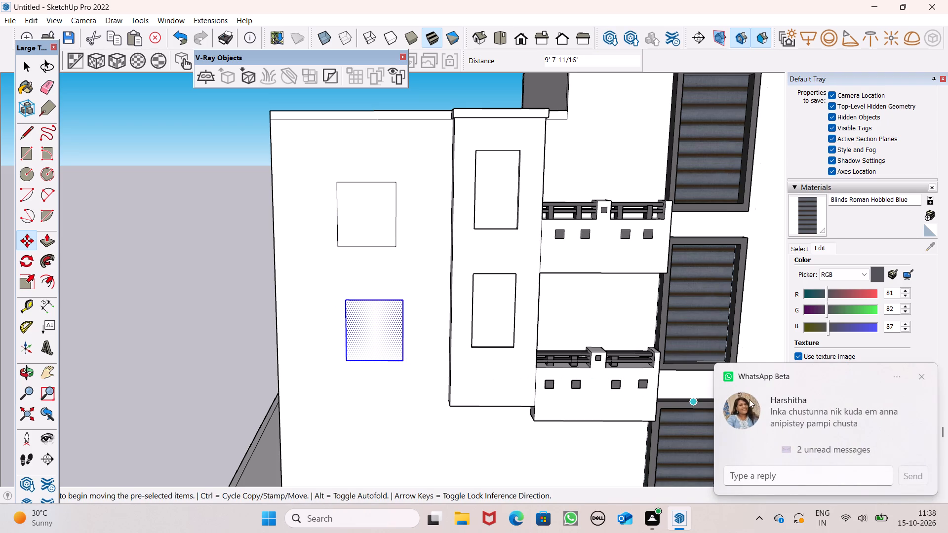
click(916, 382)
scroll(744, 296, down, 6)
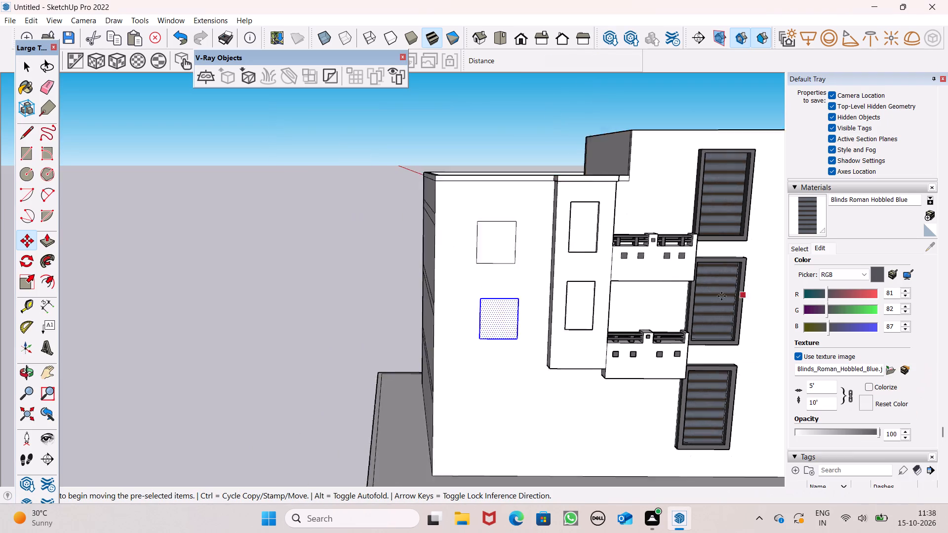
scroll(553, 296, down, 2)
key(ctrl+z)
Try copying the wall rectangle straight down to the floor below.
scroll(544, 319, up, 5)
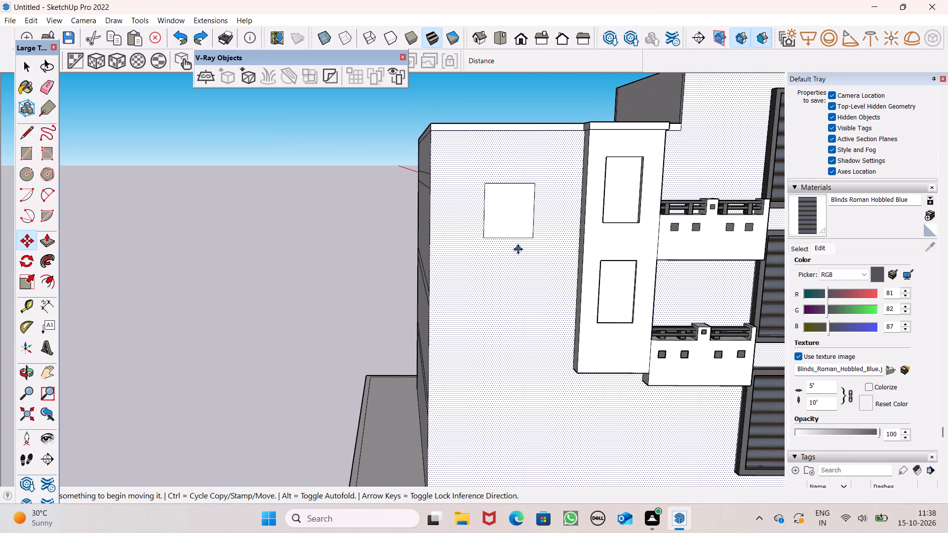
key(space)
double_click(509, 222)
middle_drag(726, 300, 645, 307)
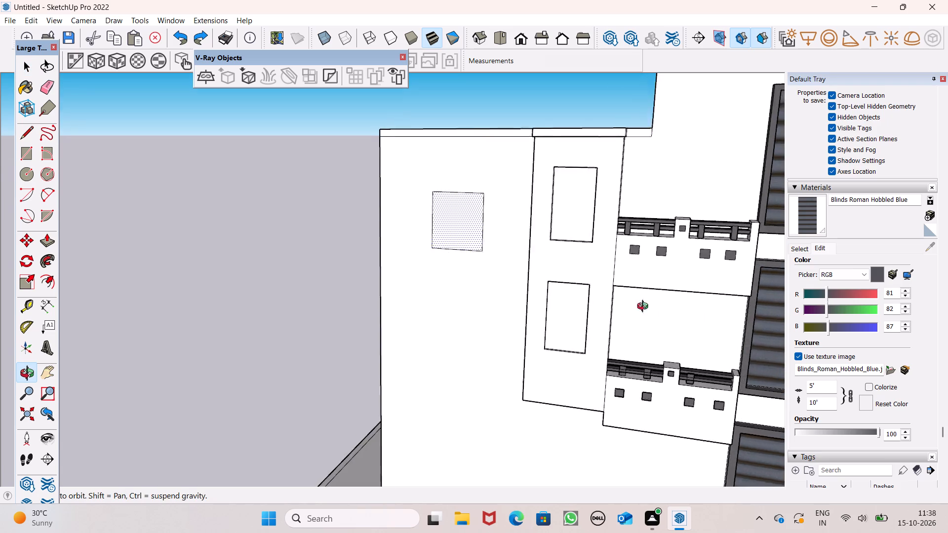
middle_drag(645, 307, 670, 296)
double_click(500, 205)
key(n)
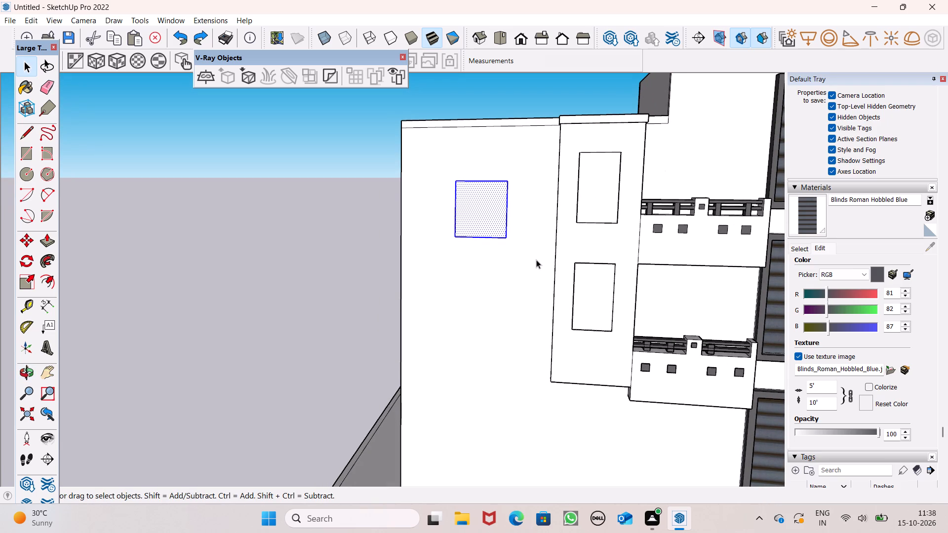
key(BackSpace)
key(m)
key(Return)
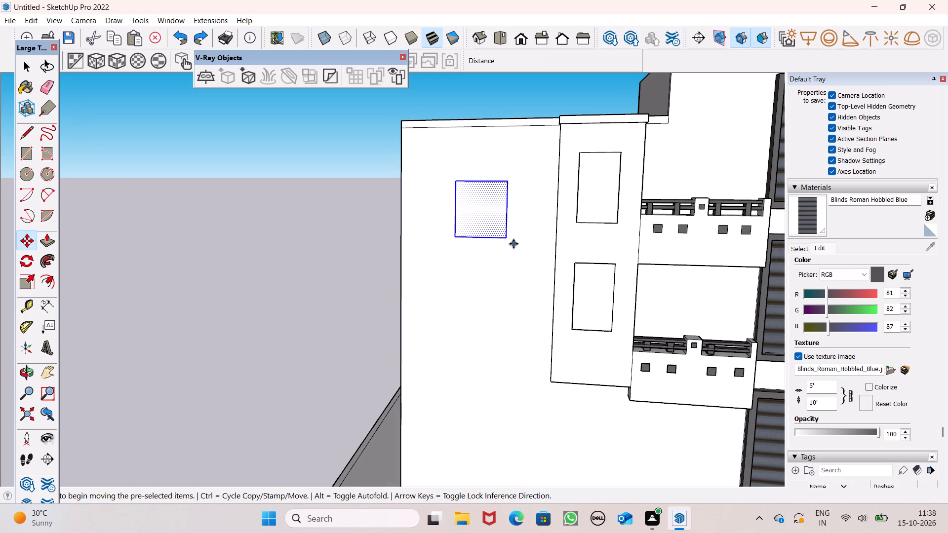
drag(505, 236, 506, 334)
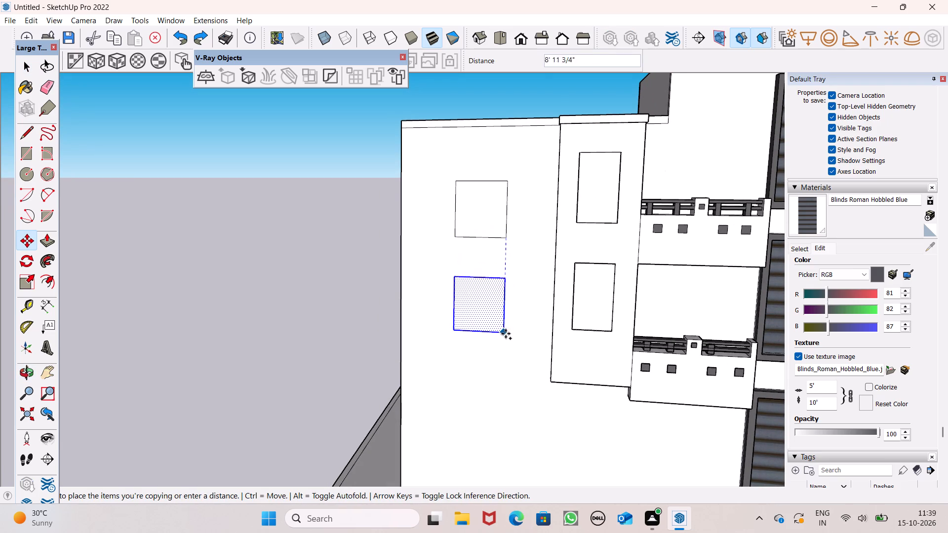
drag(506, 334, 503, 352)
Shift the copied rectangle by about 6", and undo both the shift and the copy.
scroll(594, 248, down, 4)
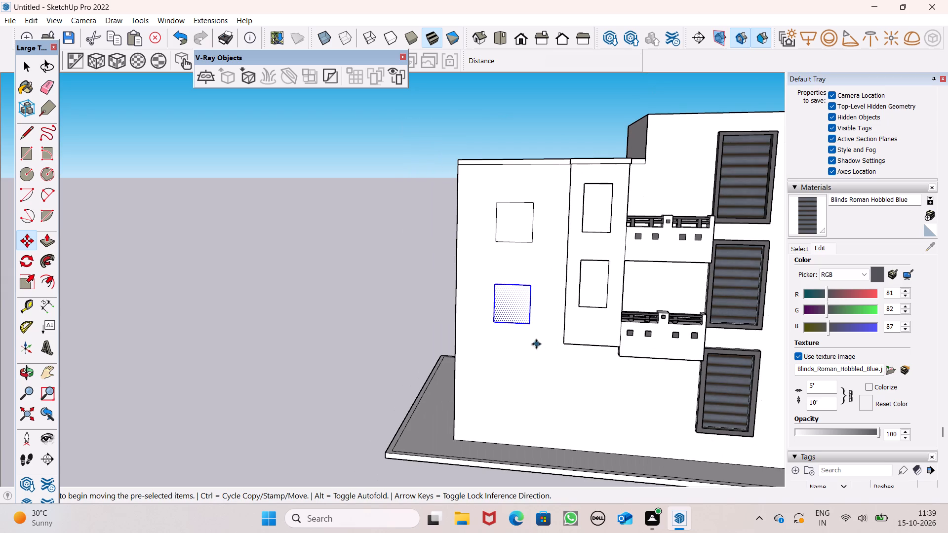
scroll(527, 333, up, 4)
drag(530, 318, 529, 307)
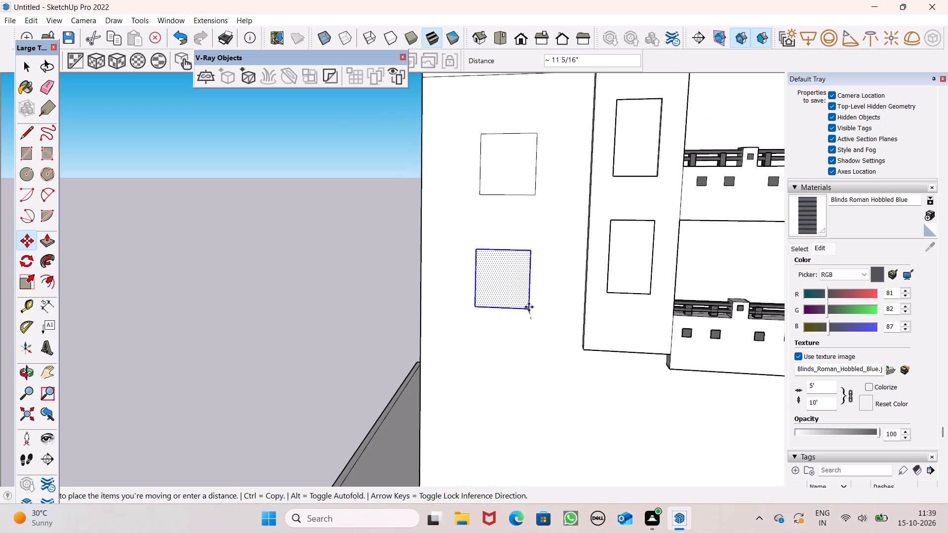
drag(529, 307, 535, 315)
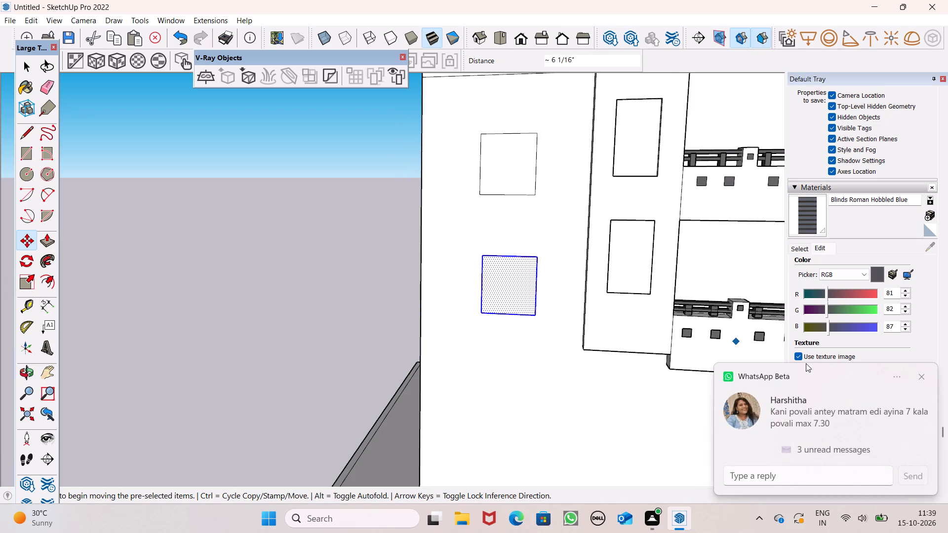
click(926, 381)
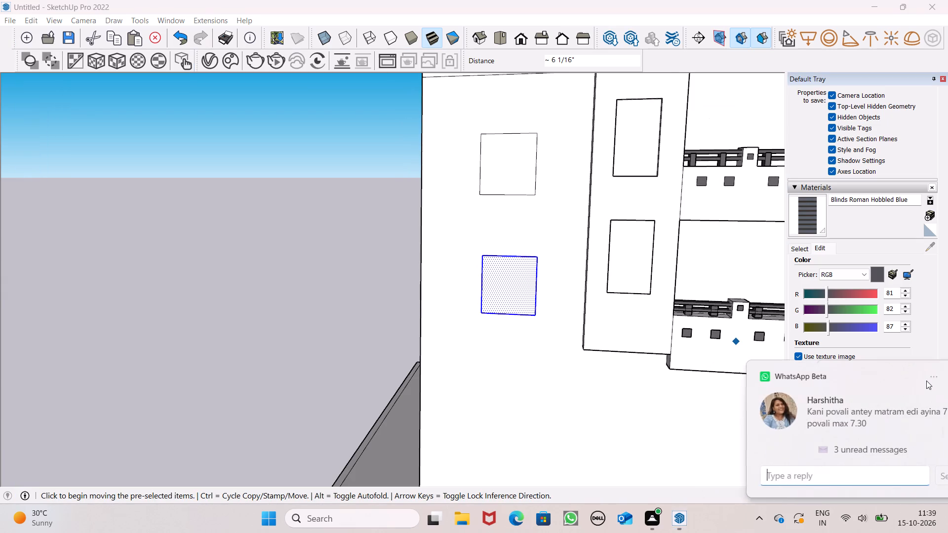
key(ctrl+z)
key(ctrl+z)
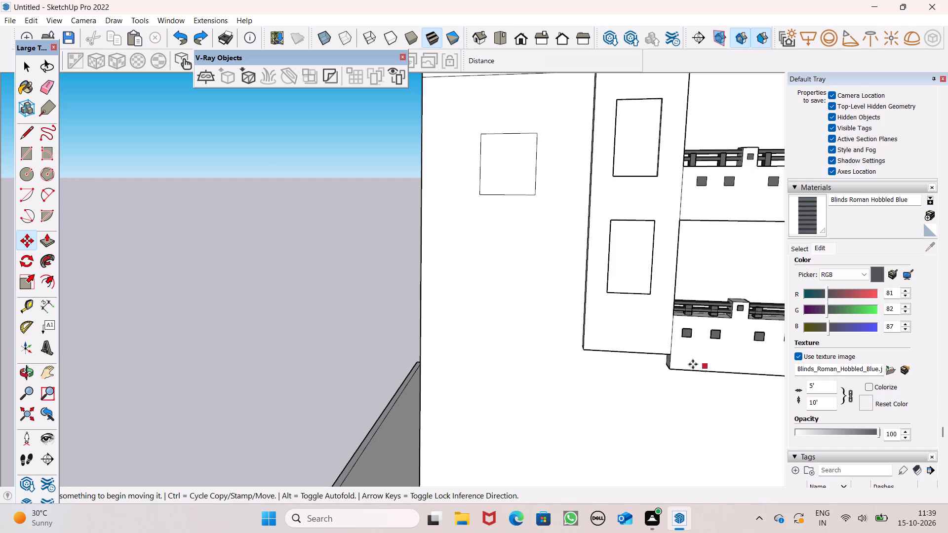
Copy the wall rectangle straight down by about 9' for the middle-floor window.
key(space)
double_click(520, 179)
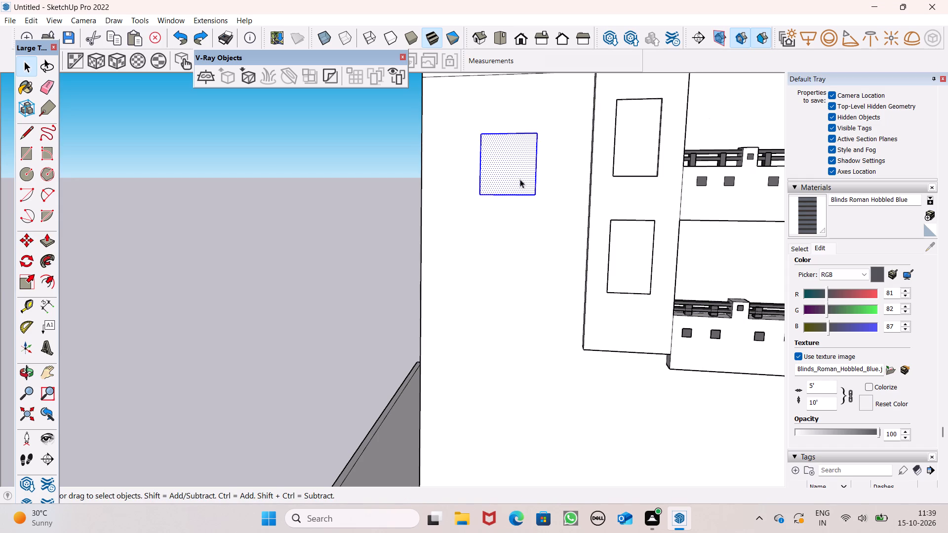
key(m)
key(Return)
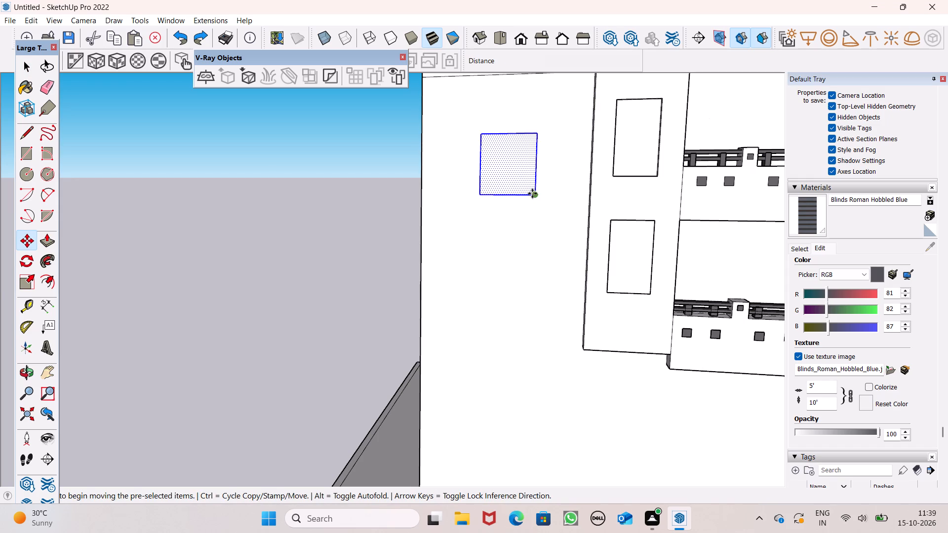
drag(533, 193, 533, 295)
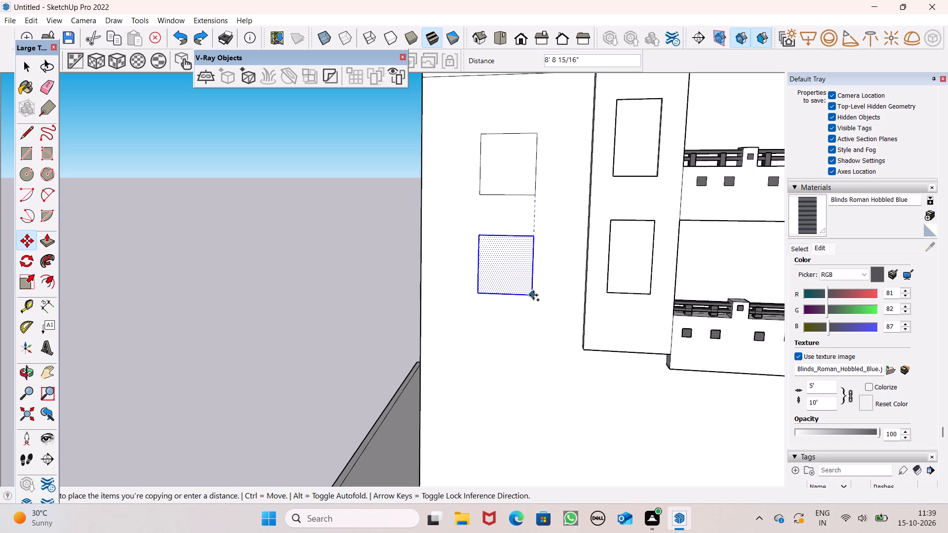
drag(533, 295, 531, 298)
Copy the middle rectangle straight down by about 12' for the lowest-floor window.
scroll(613, 212, down, 5)
scroll(571, 289, up, 1)
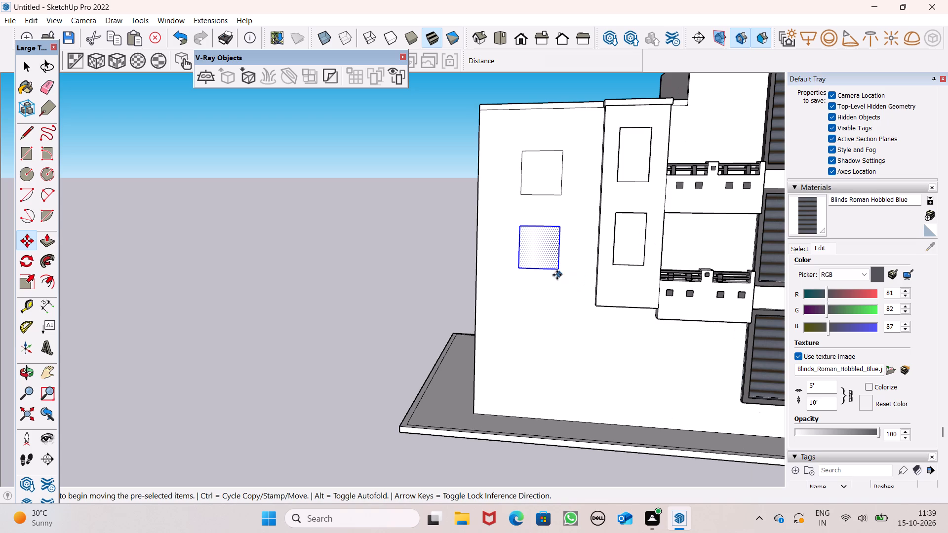
drag(559, 269, 559, 356)
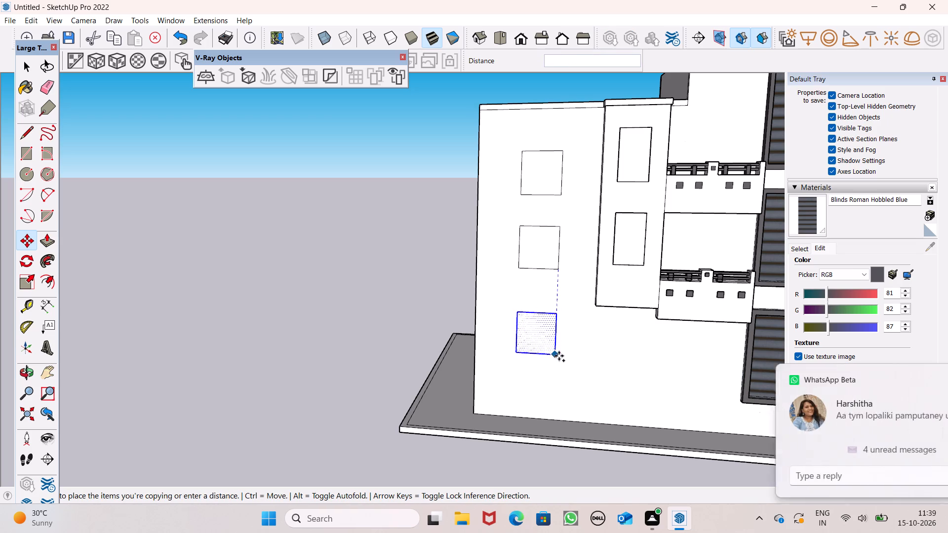
drag(559, 356, 564, 368)
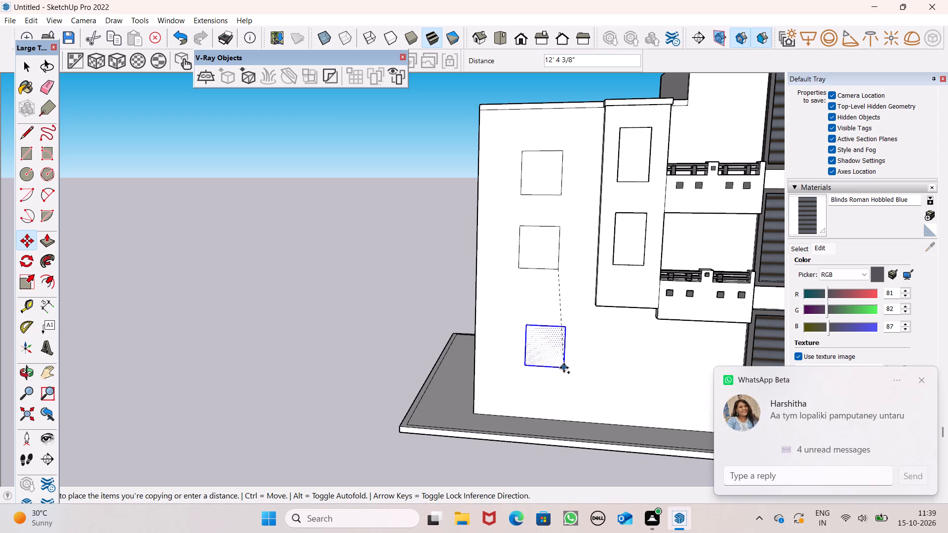
drag(564, 368, 562, 366)
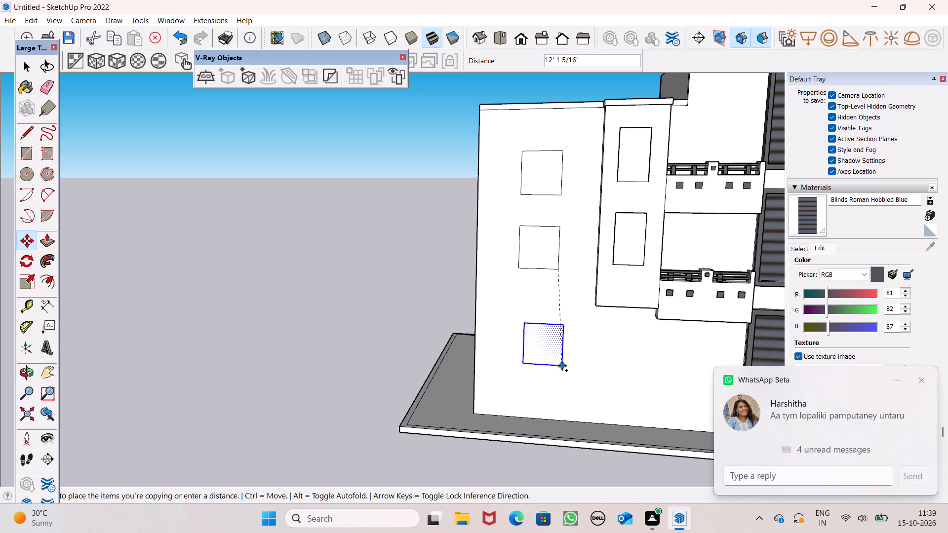
drag(562, 366, 561, 364)
key(space)
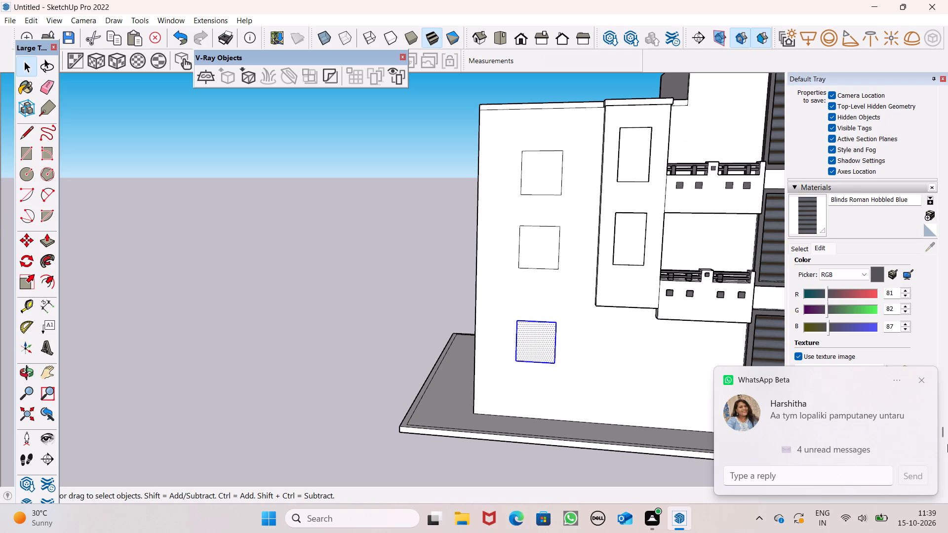
click(922, 381)
scroll(700, 319, down, 3)
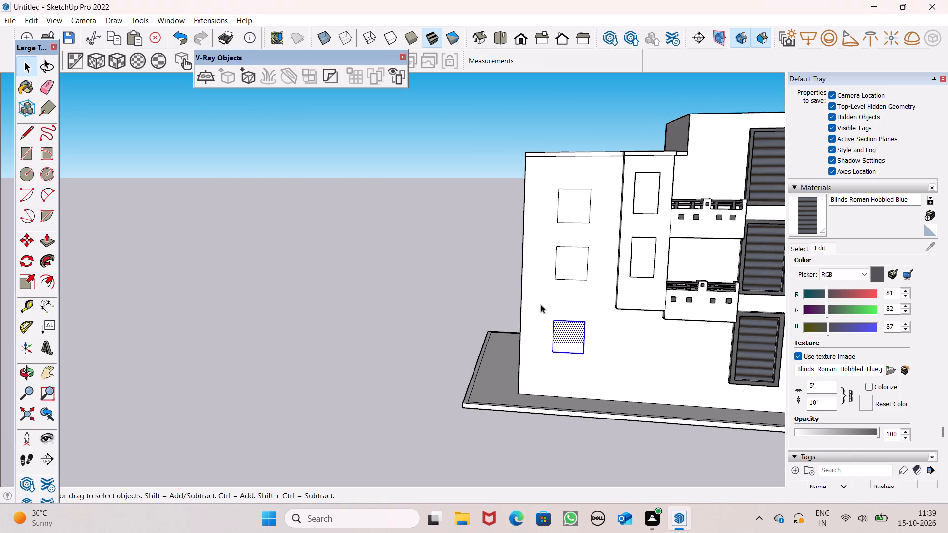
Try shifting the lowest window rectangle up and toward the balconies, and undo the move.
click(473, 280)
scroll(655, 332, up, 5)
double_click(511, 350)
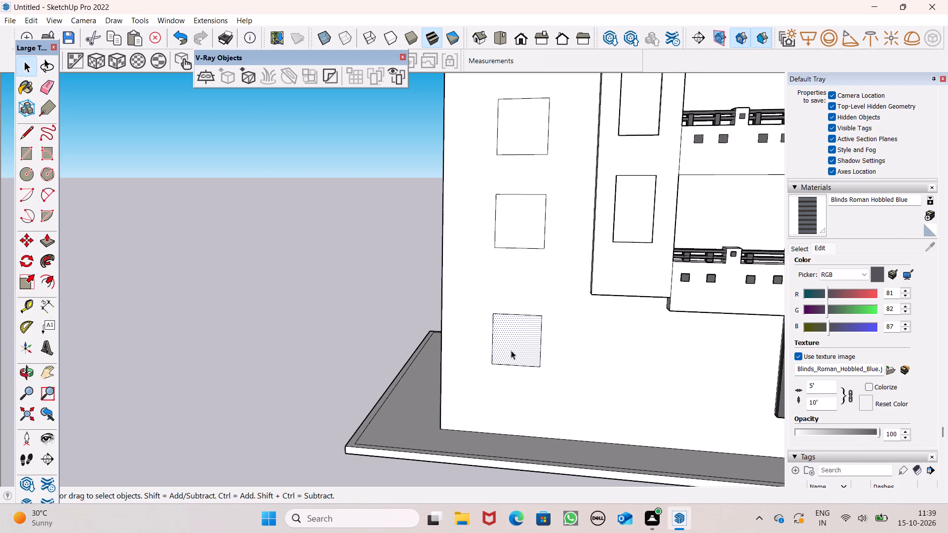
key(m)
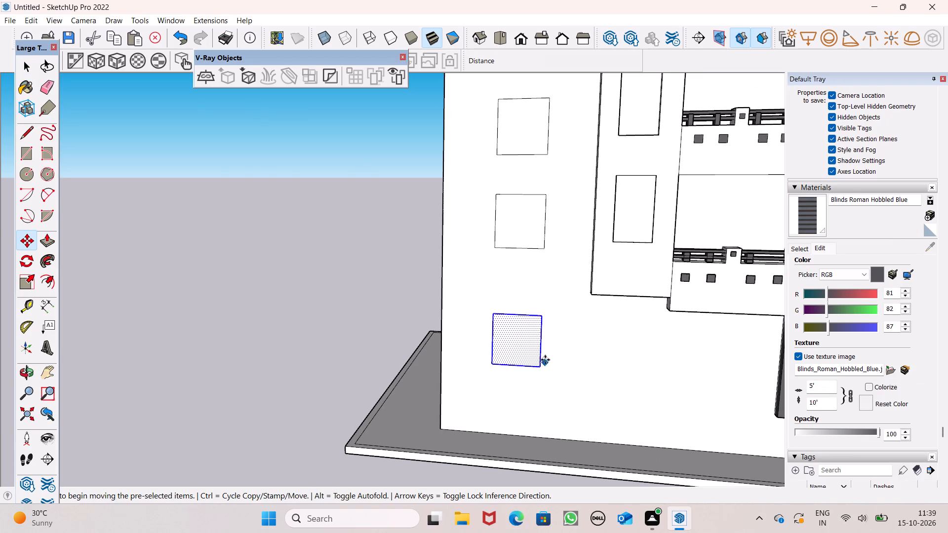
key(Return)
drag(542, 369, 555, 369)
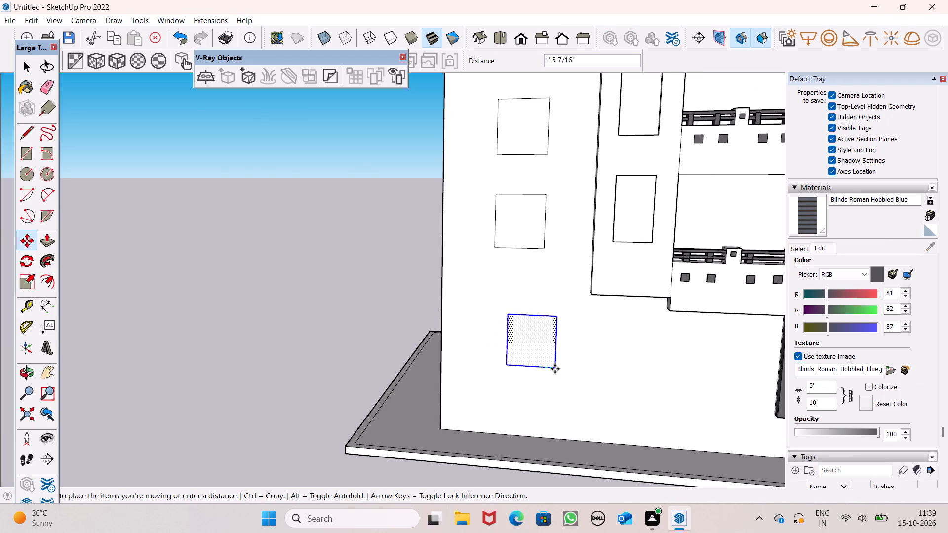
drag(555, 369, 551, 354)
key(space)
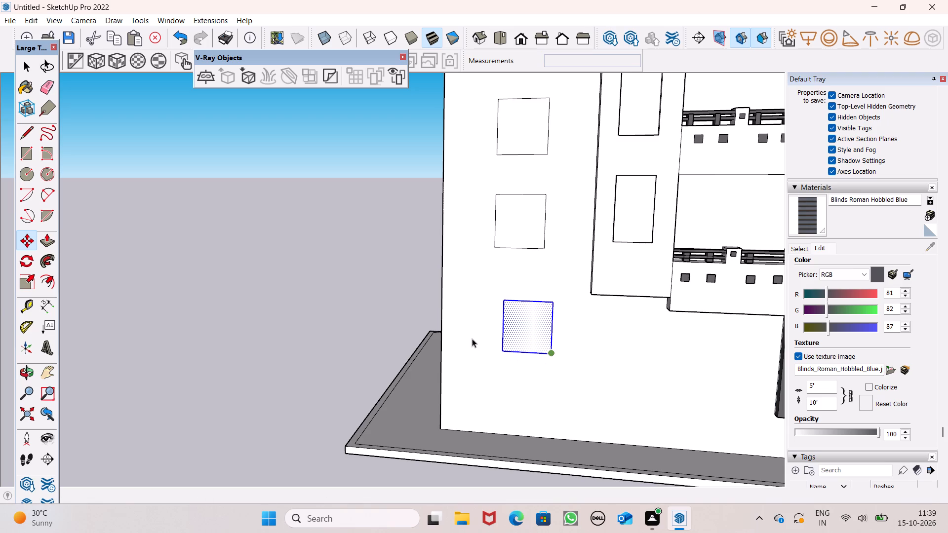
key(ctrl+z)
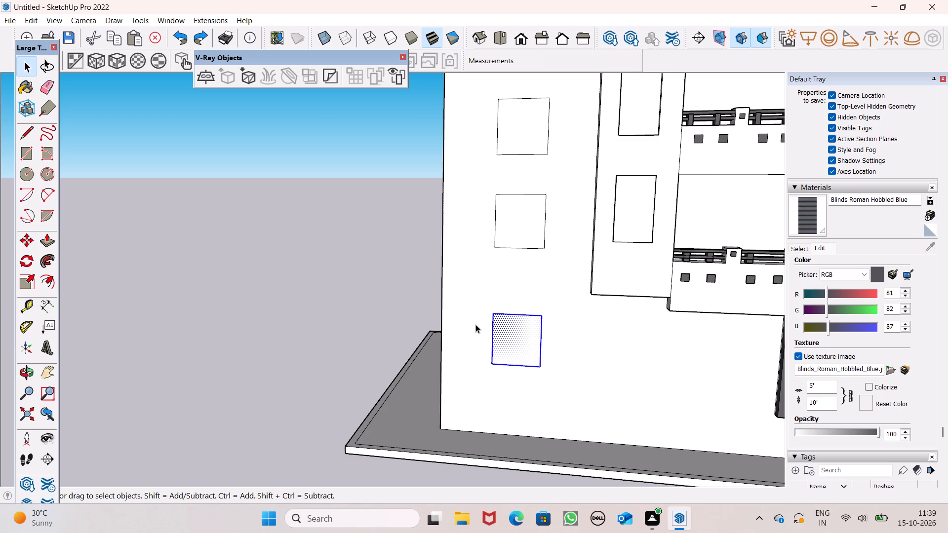
Move the lowest window rectangle diagonally up and toward the balconies by about 1' 2".
key(m)
key(Return)
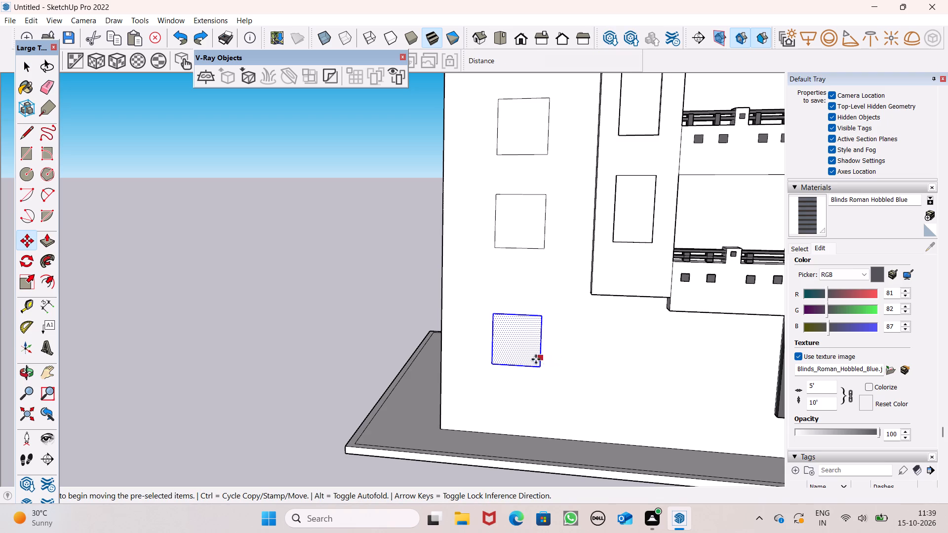
drag(541, 365, 551, 356)
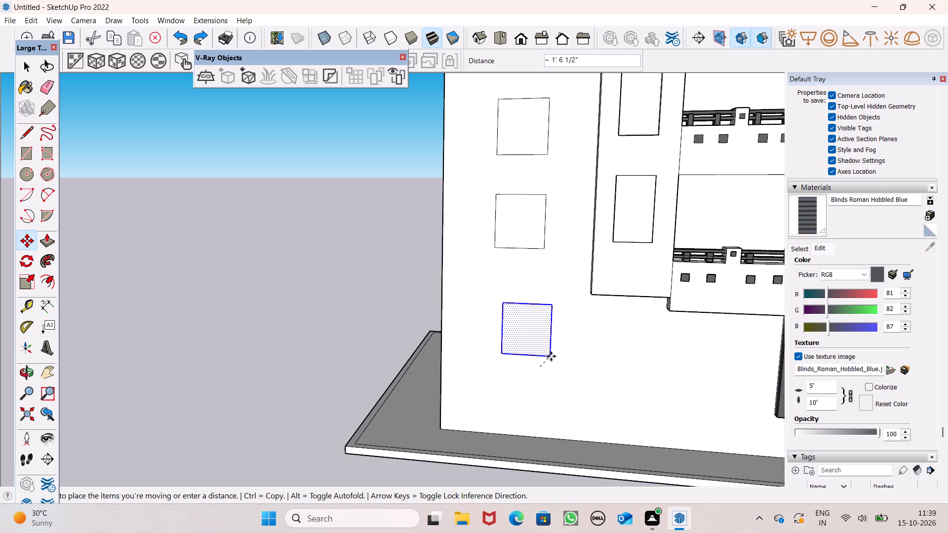
drag(551, 356, 546, 357)
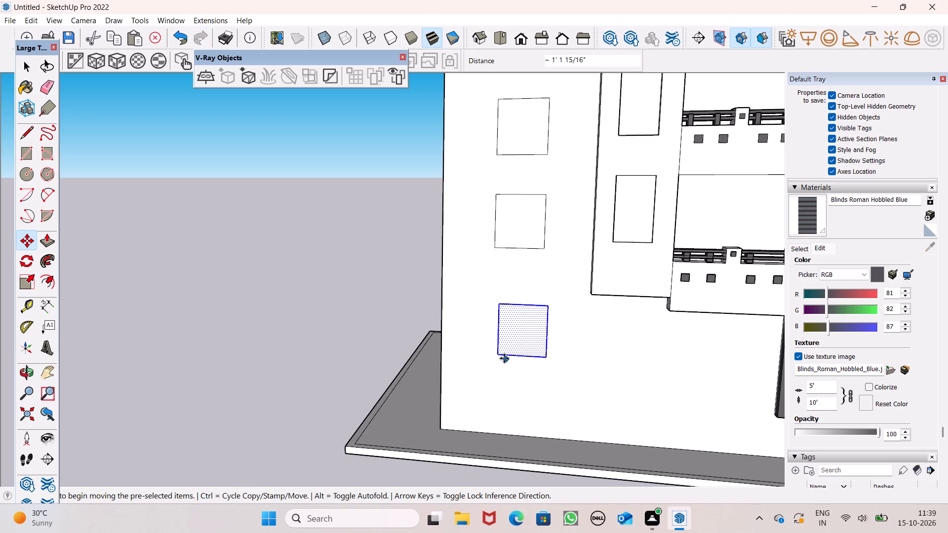
key(space)
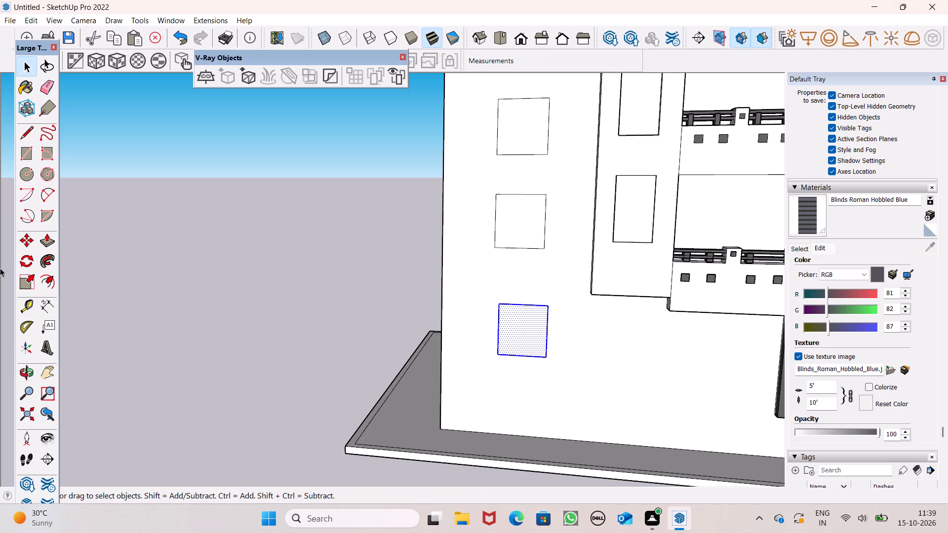
drag(169, 302, 160, 299)
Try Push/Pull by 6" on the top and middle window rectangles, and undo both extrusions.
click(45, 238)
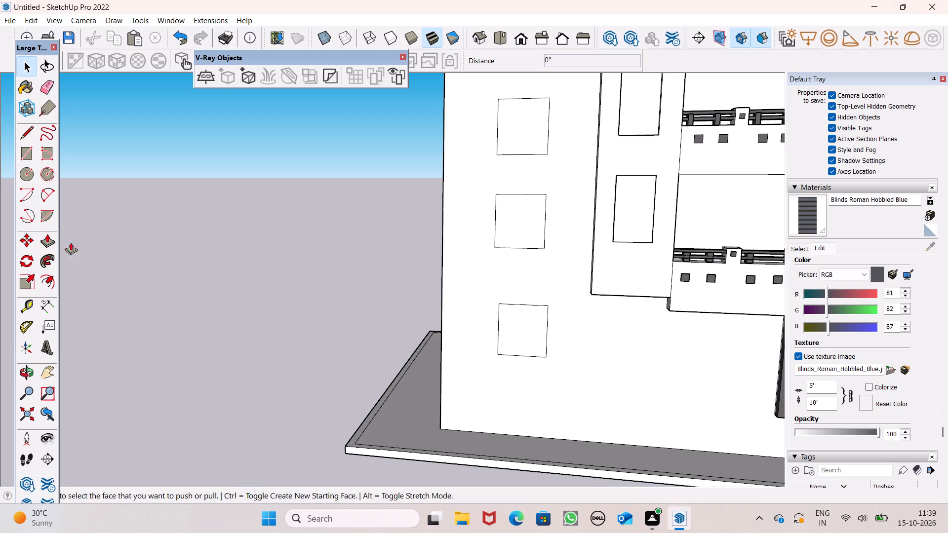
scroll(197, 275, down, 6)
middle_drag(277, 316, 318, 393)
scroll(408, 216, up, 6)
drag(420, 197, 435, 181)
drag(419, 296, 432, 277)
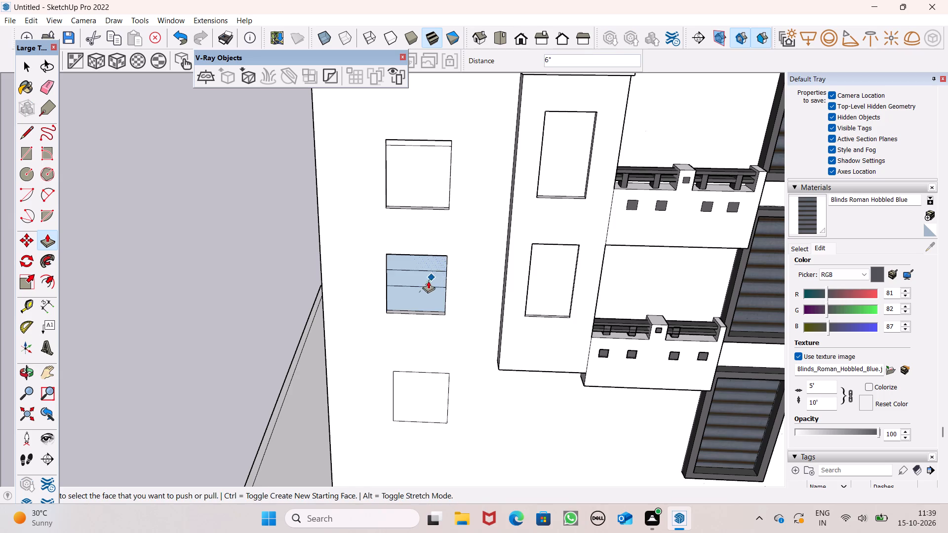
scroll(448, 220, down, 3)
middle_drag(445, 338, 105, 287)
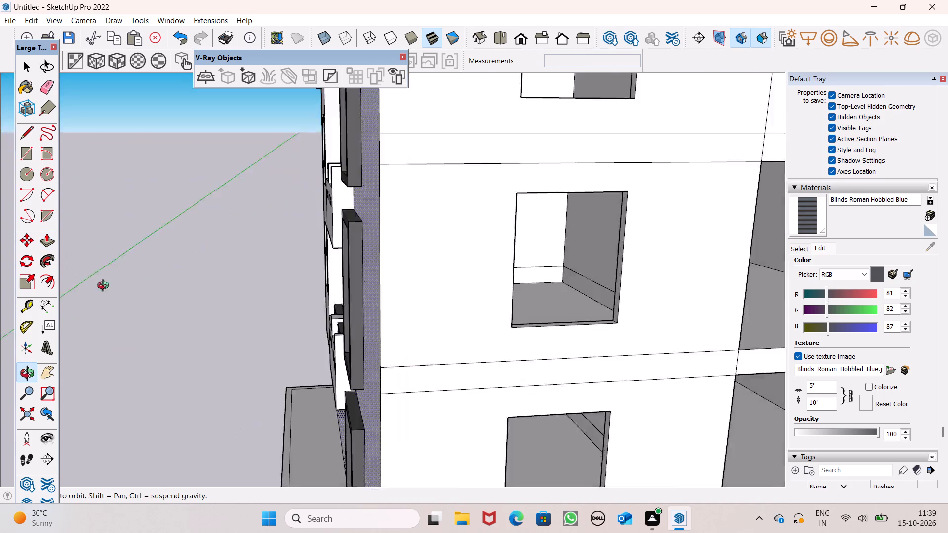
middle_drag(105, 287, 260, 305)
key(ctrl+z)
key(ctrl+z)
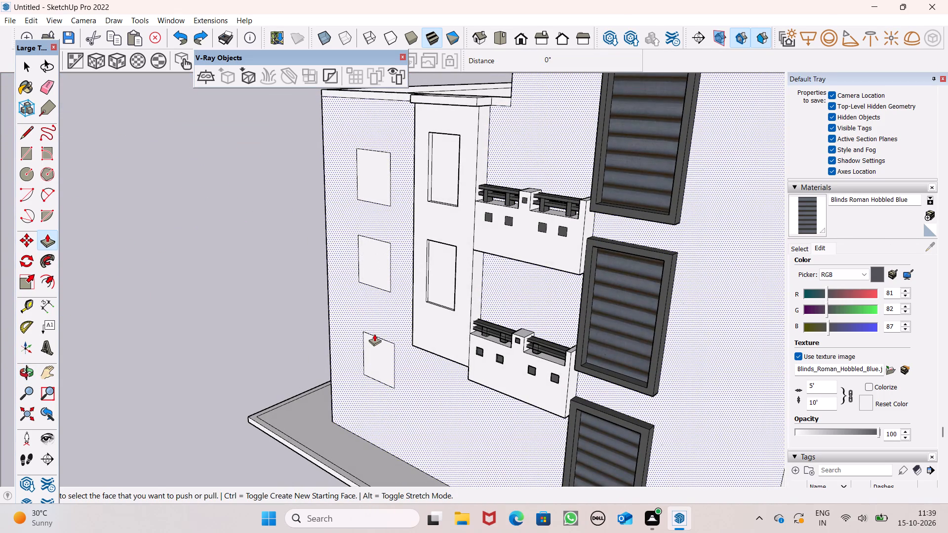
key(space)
Move the top window rectangle straight up the wall by about 2'.
middle_drag(404, 357, 510, 372)
scroll(421, 280, down, 2)
middle_drag(438, 248, 517, 156)
scroll(449, 236, up, 1)
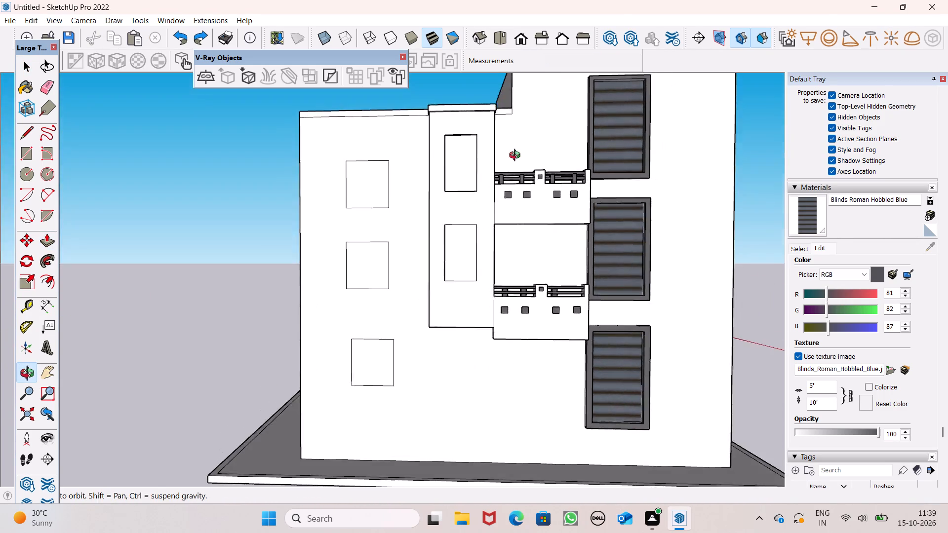
middle_drag(517, 156, 490, 233)
scroll(342, 165, up, 4)
double_click(386, 199)
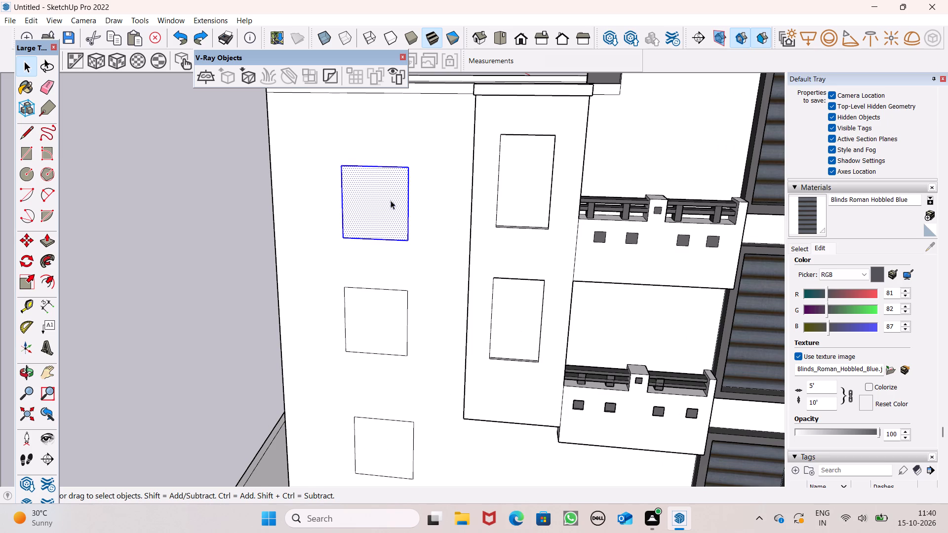
key(m)
key(Return)
drag(405, 236, 408, 213)
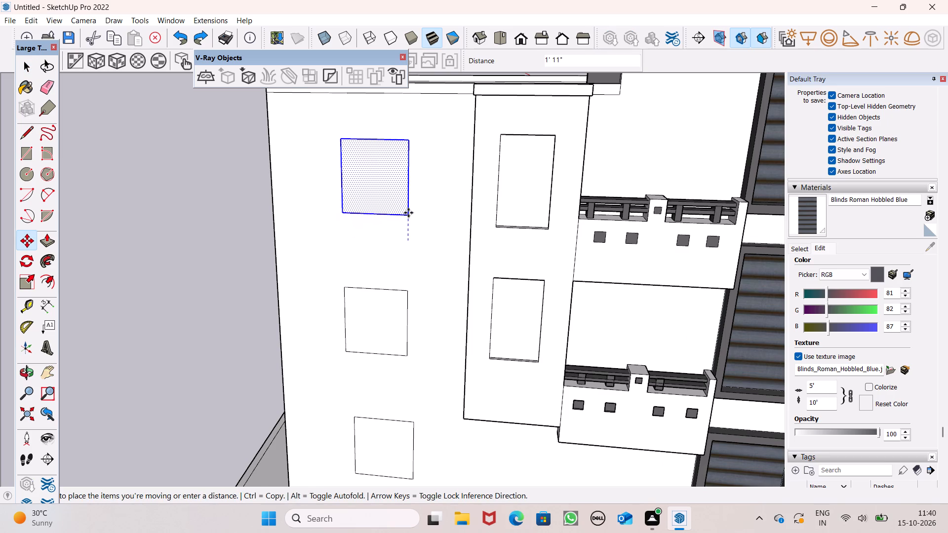
drag(408, 213, 408, 210)
key(space)
drag(114, 230, 119, 230)
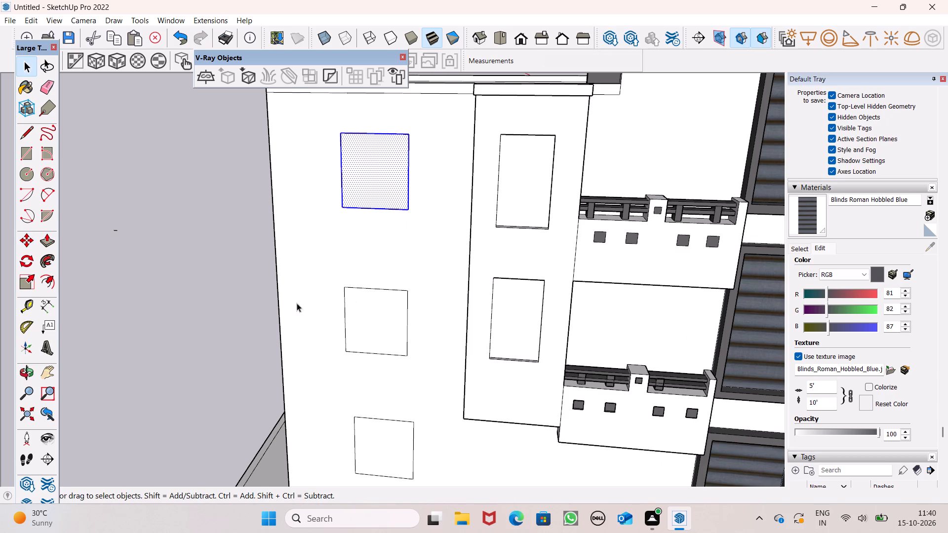
Move the middle window rectangle up the wall by about 1'.
double_click(351, 324)
key(m)
key(Return)
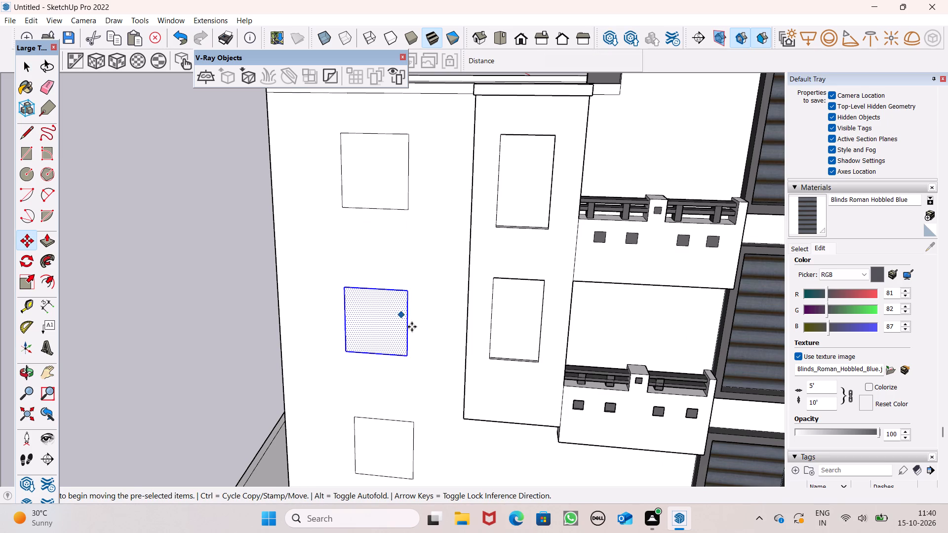
drag(400, 356, 409, 345)
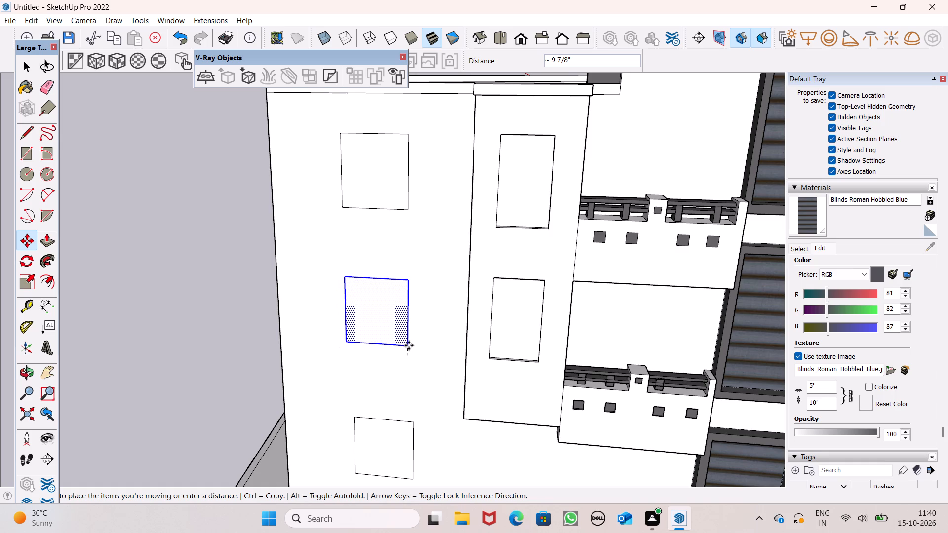
drag(409, 345, 409, 343)
scroll(468, 279, down, 5)
middle_drag(455, 345, 455, 289)
scroll(455, 345, up, 1)
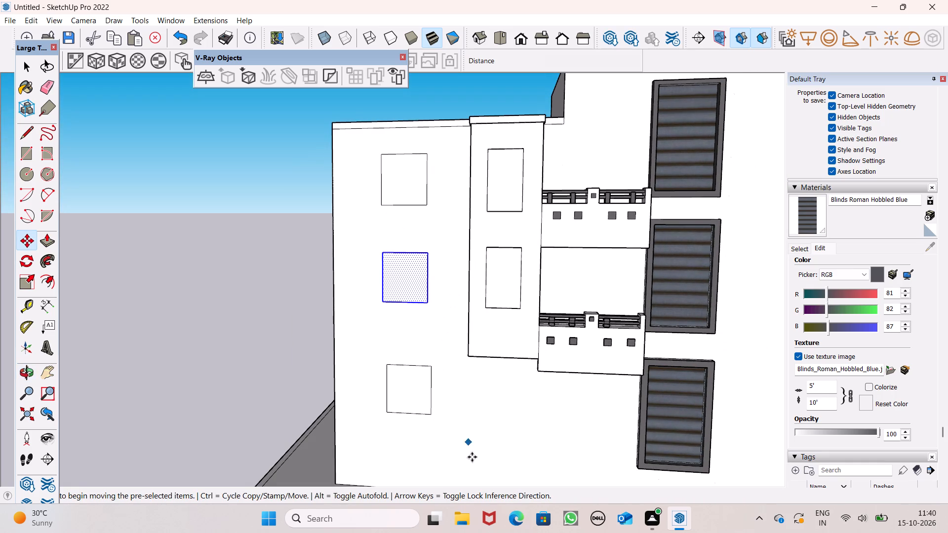
key(space)
click(259, 332)
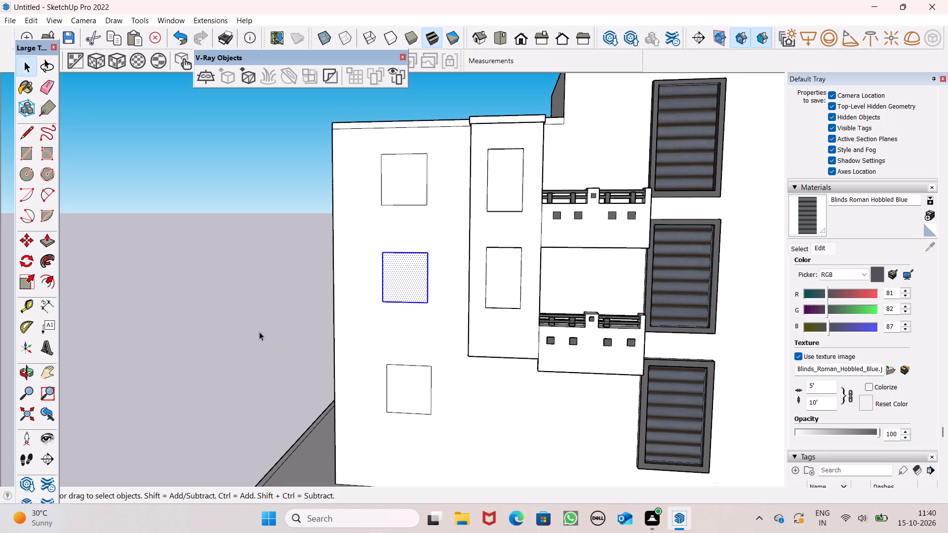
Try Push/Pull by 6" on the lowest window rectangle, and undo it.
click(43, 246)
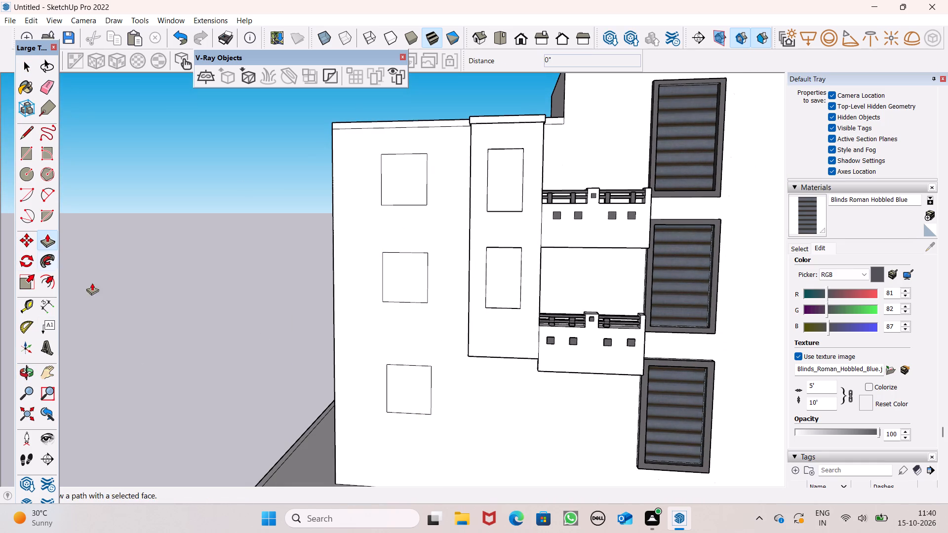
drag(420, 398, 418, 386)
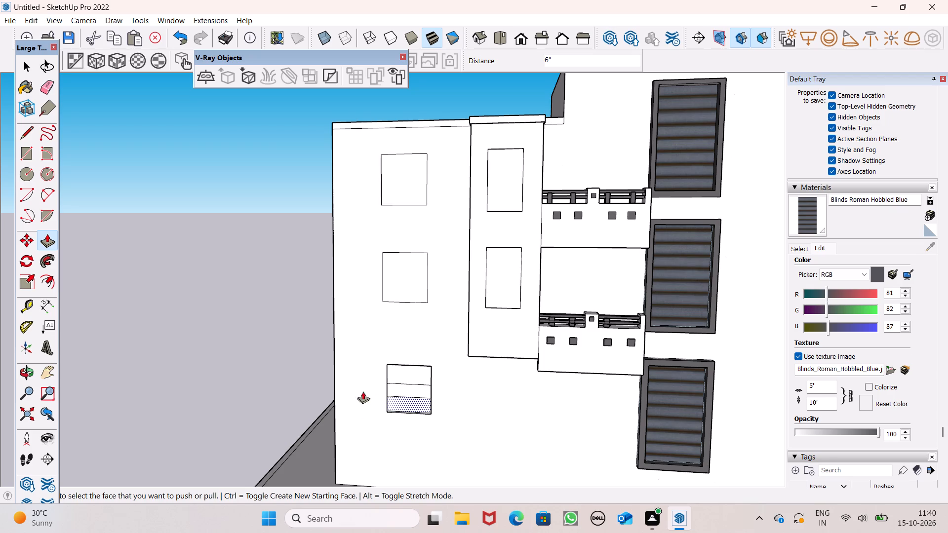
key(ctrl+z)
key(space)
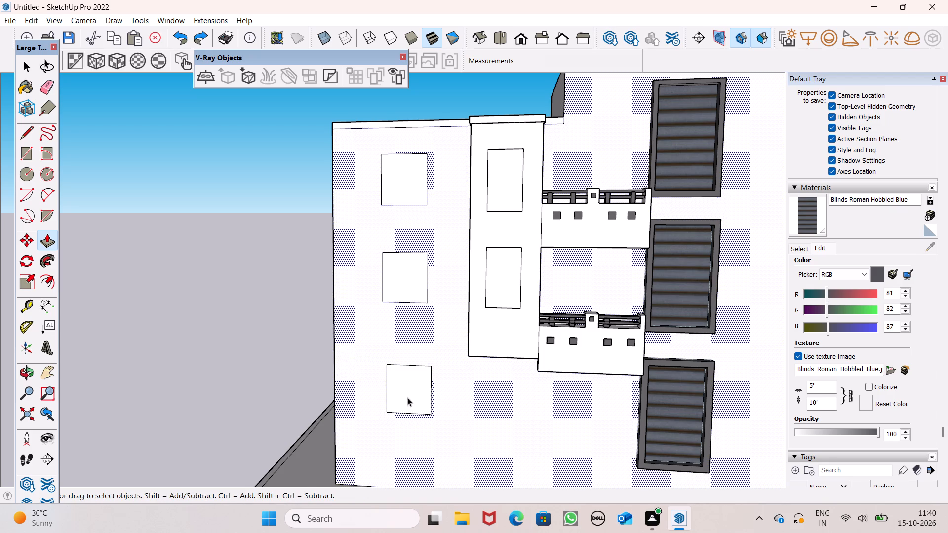
Move the lowest window rectangle down by about 2' 6" and shift it toward the balconies by about 1'.
double_click(417, 395)
scroll(370, 335, down, 2)
key(m)
key(Return)
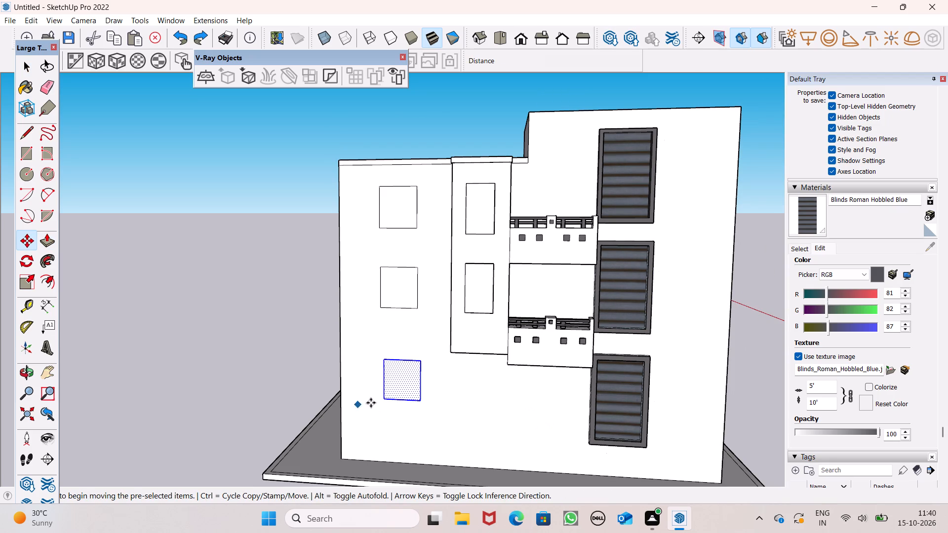
drag(418, 400, 418, 419)
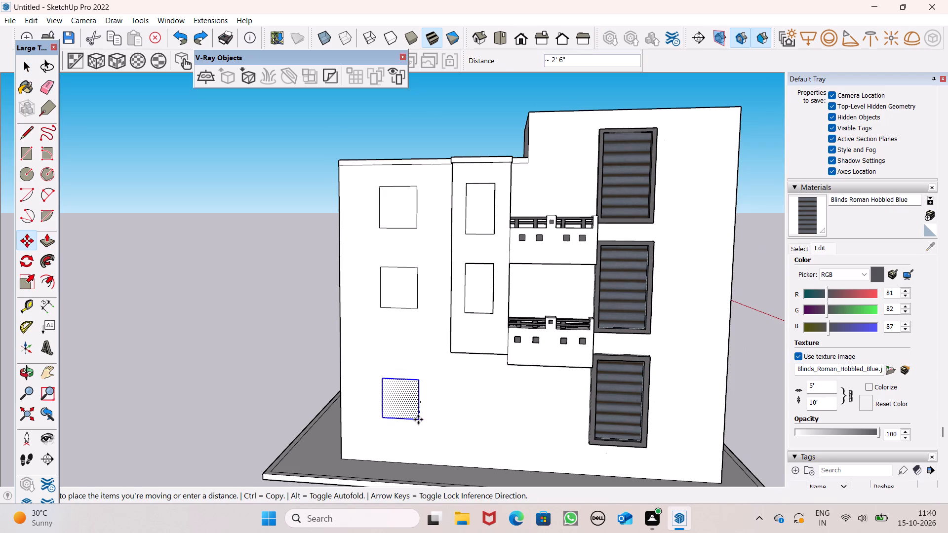
drag(418, 419, 415, 419)
scroll(392, 419, down, 1)
scroll(392, 418, up, 5)
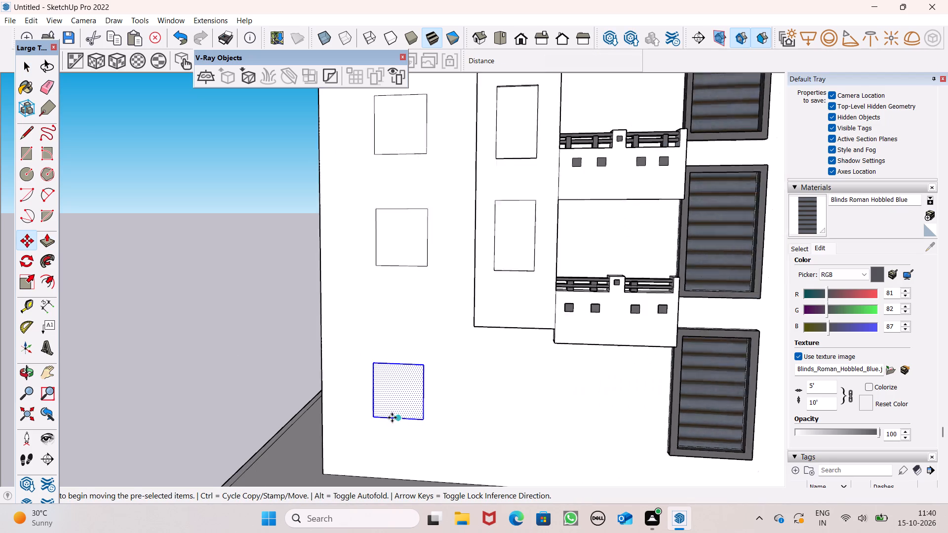
drag(424, 419, 437, 423)
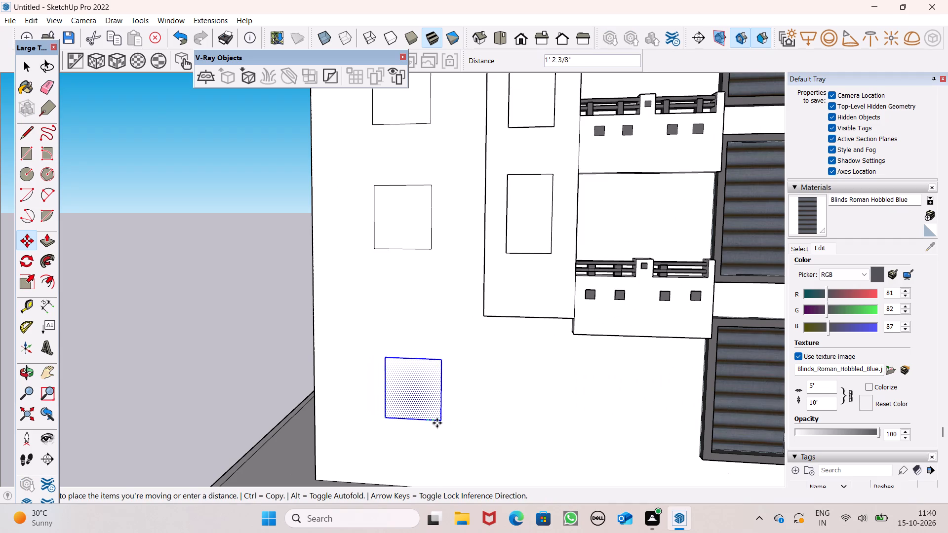
drag(437, 423, 439, 422)
key(space)
drag(208, 380, 222, 381)
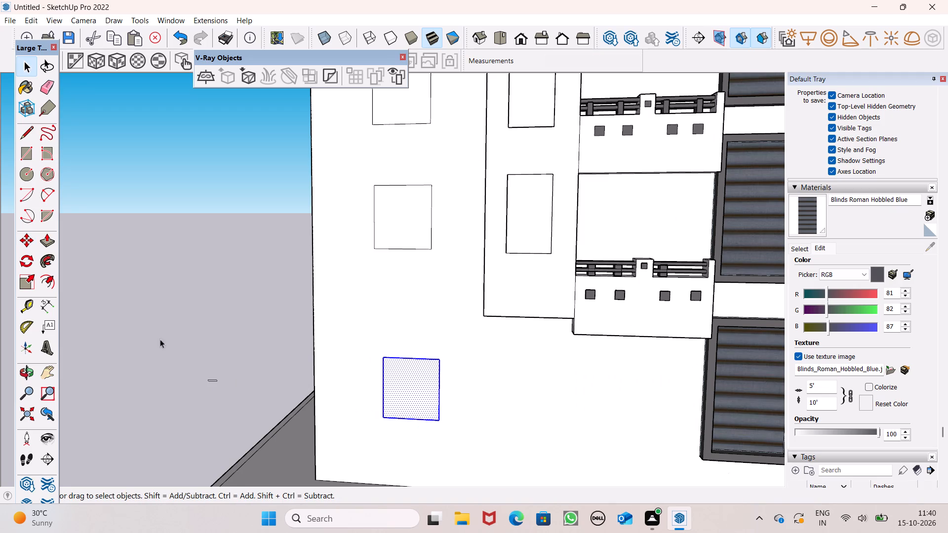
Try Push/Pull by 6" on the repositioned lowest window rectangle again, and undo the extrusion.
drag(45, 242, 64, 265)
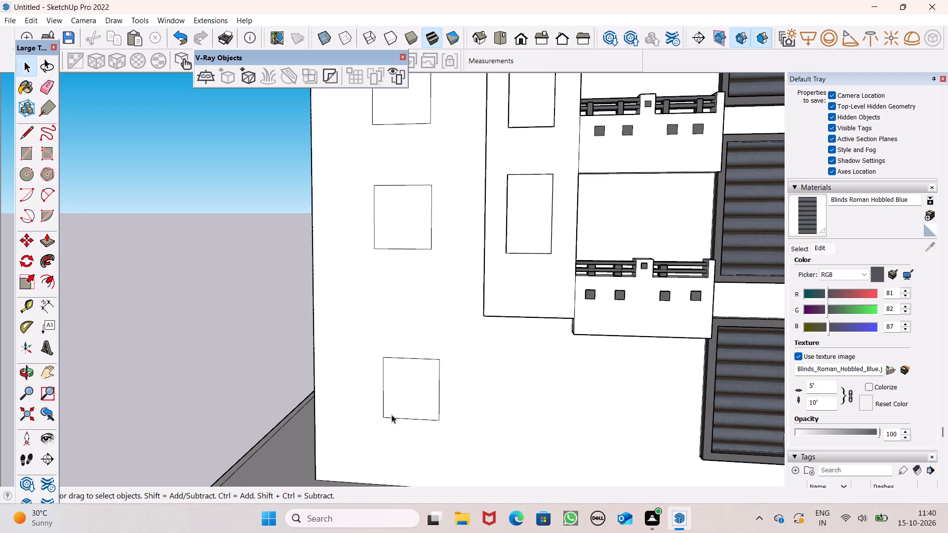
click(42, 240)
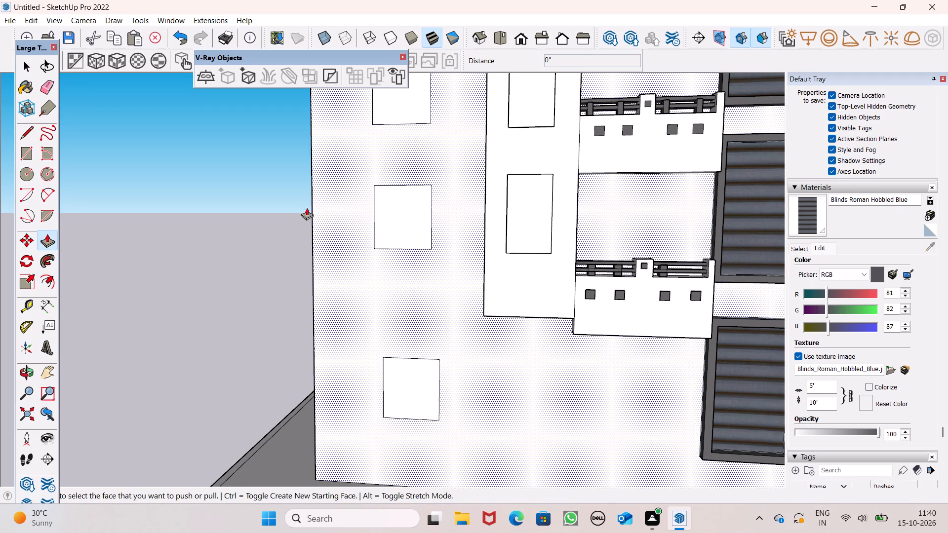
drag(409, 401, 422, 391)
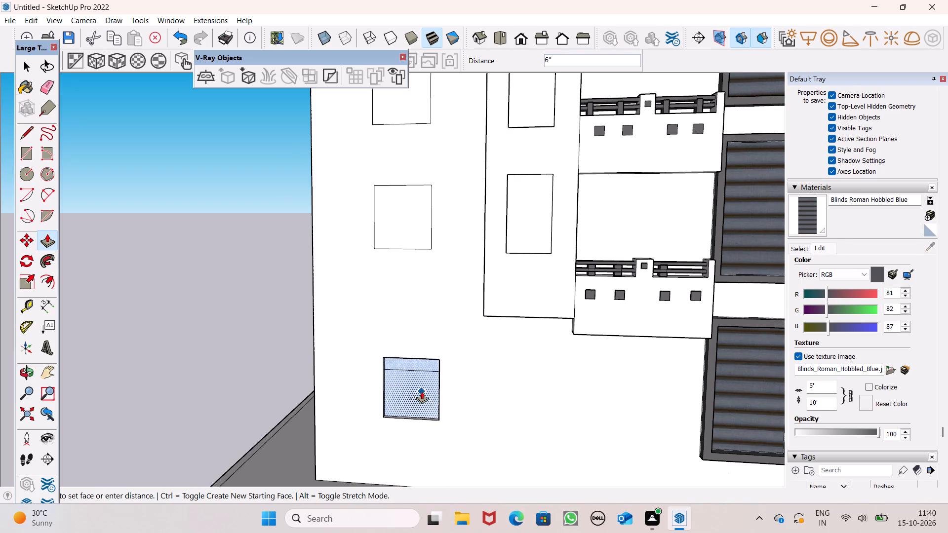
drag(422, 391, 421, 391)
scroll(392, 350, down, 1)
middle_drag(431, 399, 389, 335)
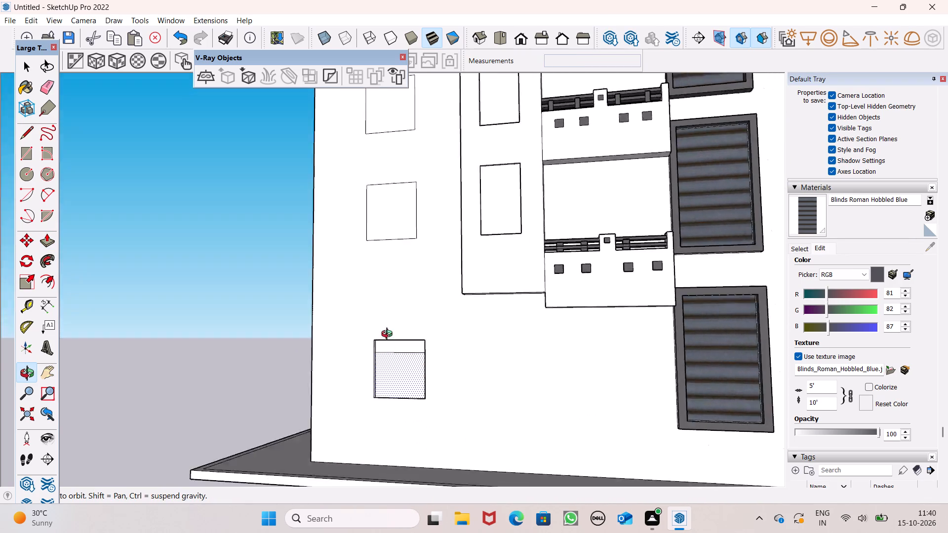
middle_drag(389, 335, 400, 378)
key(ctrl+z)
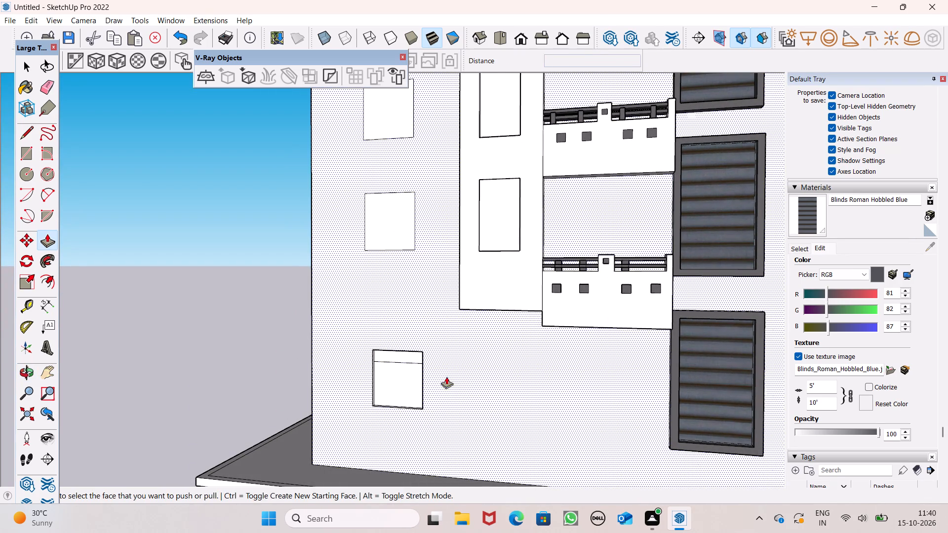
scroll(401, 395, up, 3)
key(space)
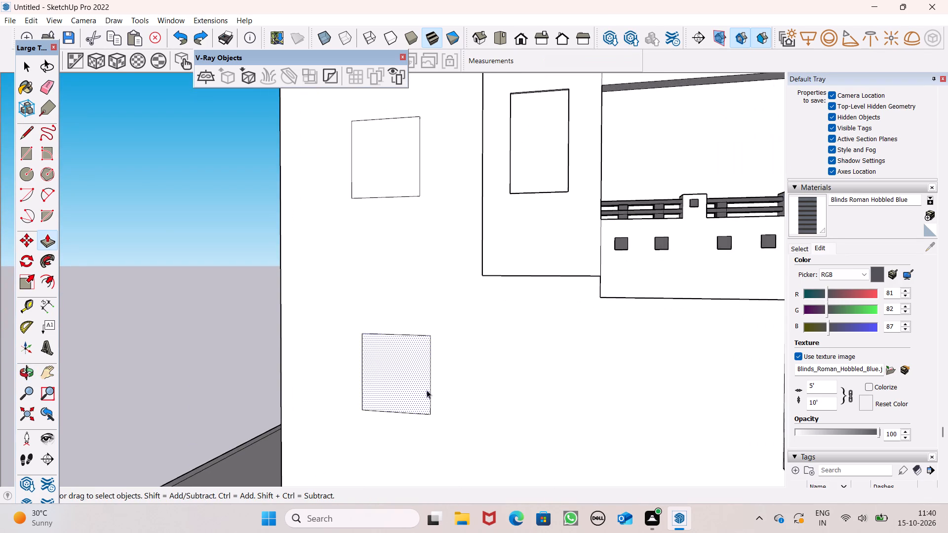
Push/Pull the middle, top and lowest window rectangles into the blank wall to cut the column of window openings.
scroll(455, 374, down, 6)
scroll(455, 402, up, 1)
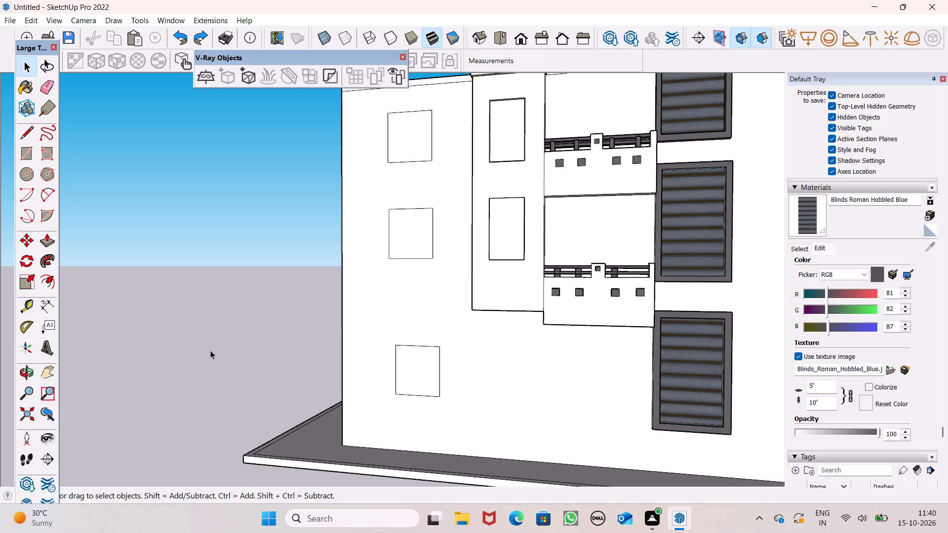
click(45, 238)
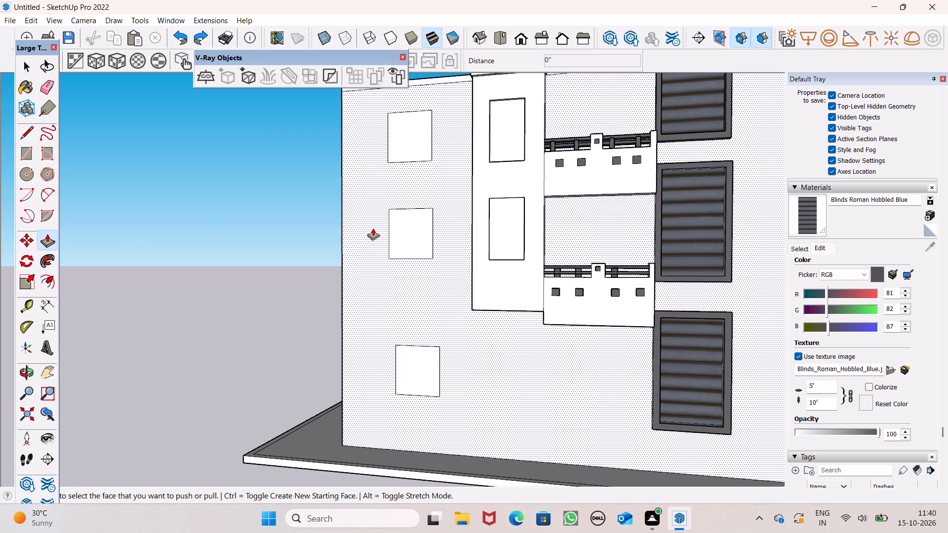
drag(398, 248, 415, 246)
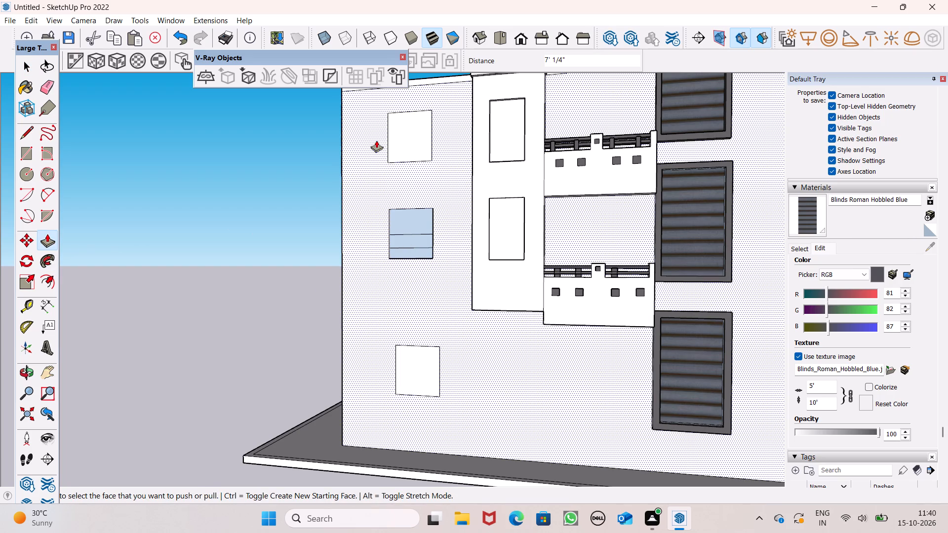
drag(395, 148, 412, 146)
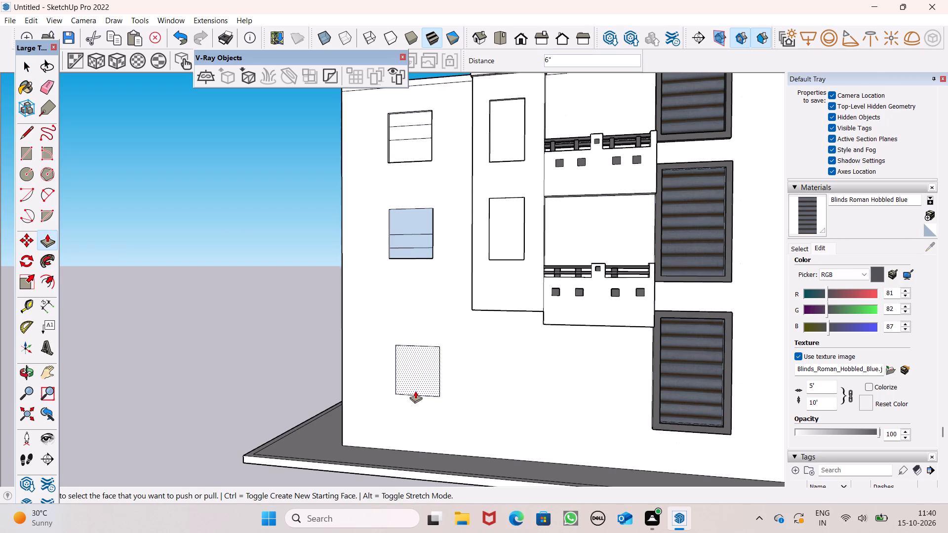
drag(412, 387, 434, 380)
key(space)
key(space)
Inspect the whole building from its other sides, including the window openings and the open balcony side.
scroll(317, 344, down, 3)
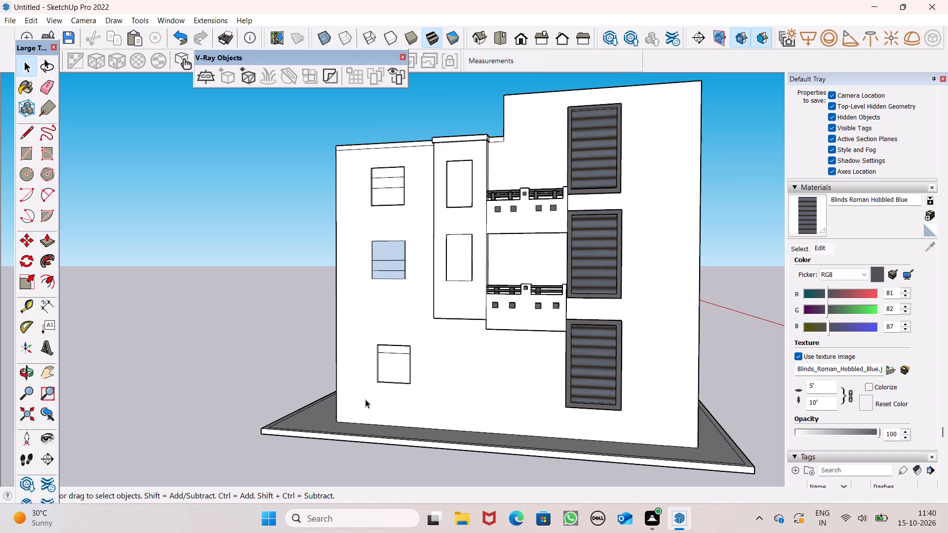
scroll(365, 399, down, 1)
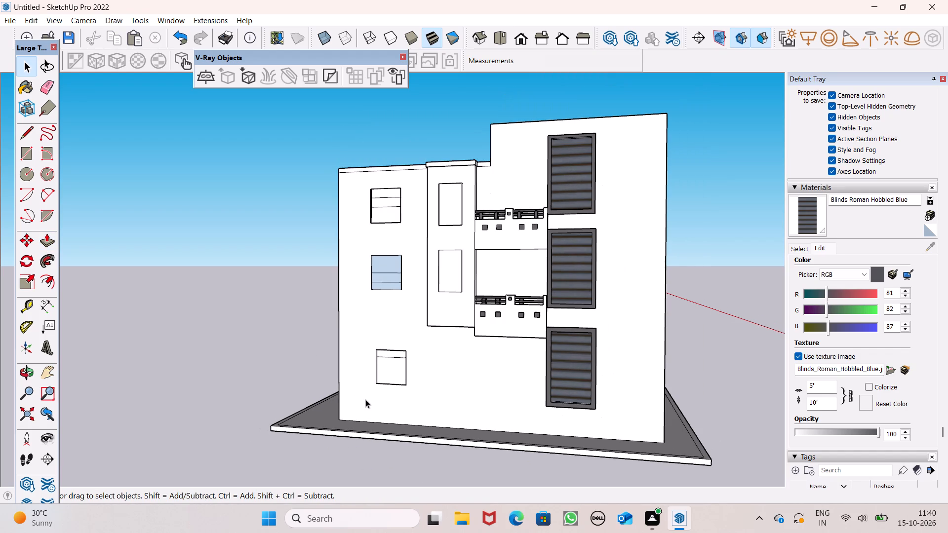
scroll(373, 402, down, 2)
scroll(558, 370, down, 2)
middle_drag(617, 398, 221, 402)
scroll(483, 285, up, 3)
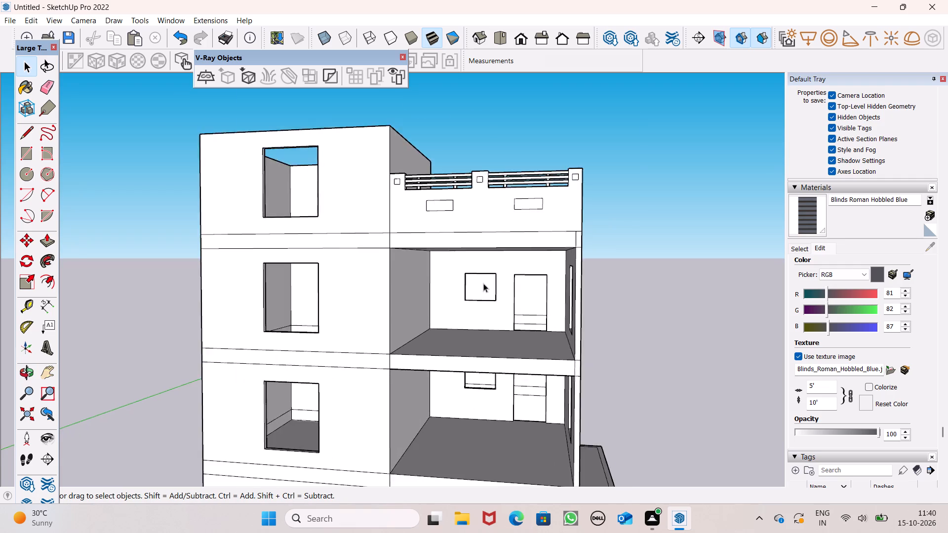
scroll(483, 283, up, 2)
scroll(504, 298, down, 1)
middle_drag(517, 326, 744, 320)
scroll(709, 277, up, 1)
scroll(697, 270, down, 2)
middle_drag(714, 335, 575, 335)
scroll(576, 335, up, 1)
scroll(590, 262, down, 4)
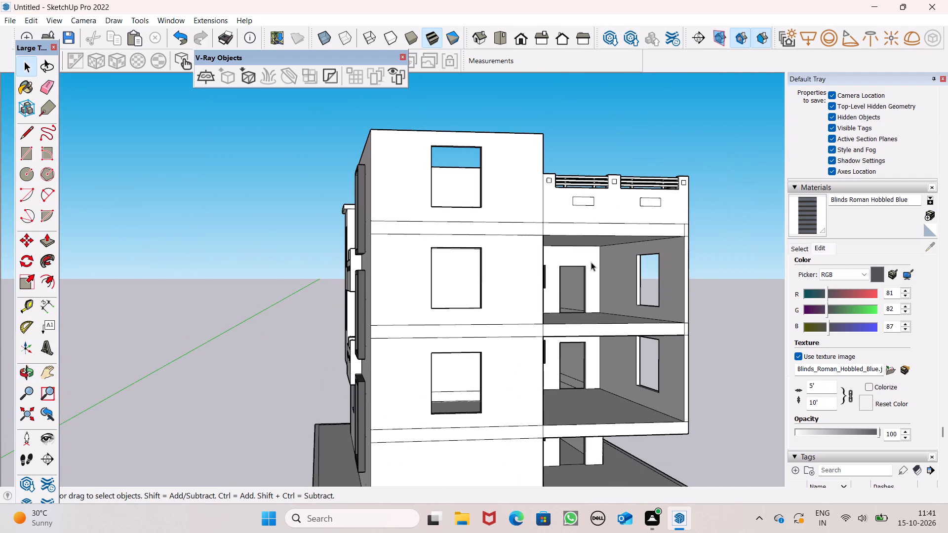
scroll(676, 224, down, 3)
scroll(602, 294, down, 5)
Draw a 10' vertical line down the blank ground-floor wall near its blinds-side edge, from the slab line to the base.
scroll(568, 394, up, 1)
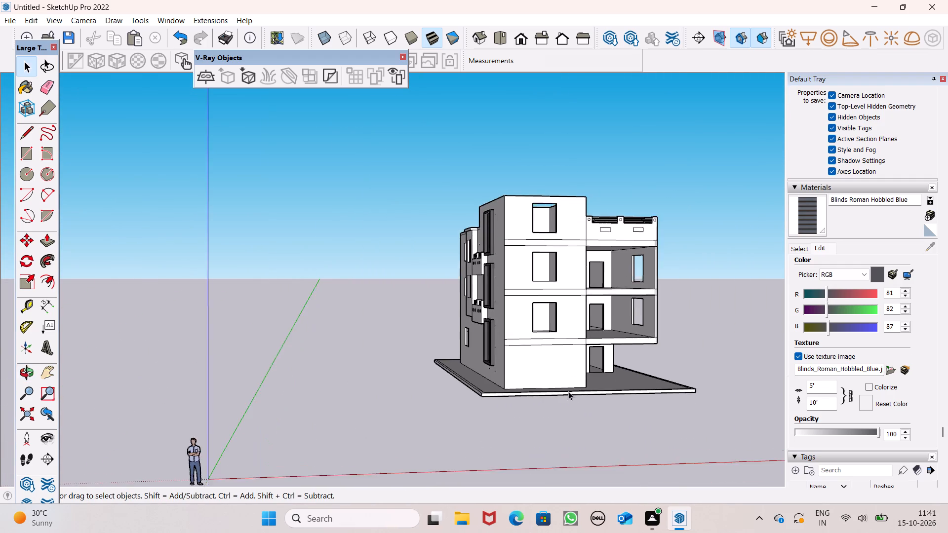
scroll(568, 391, up, 9)
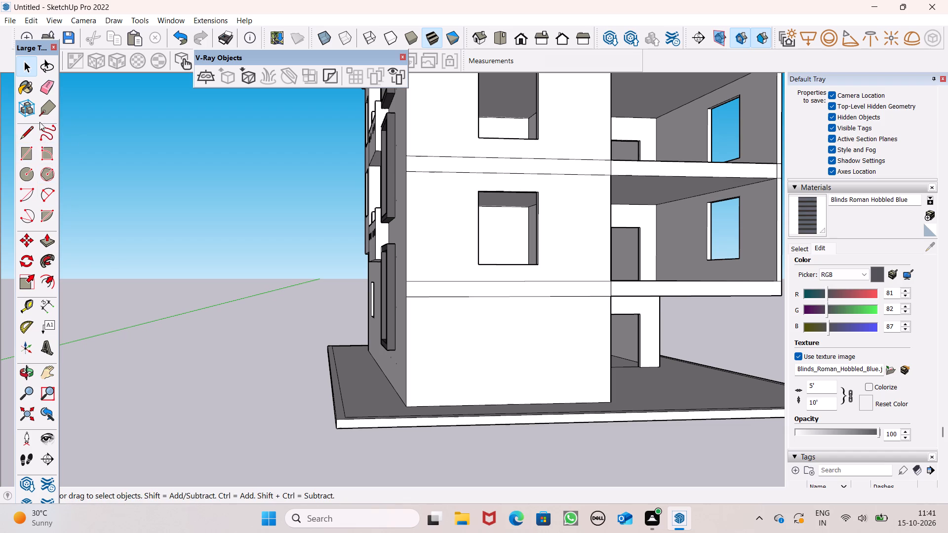
click(25, 137)
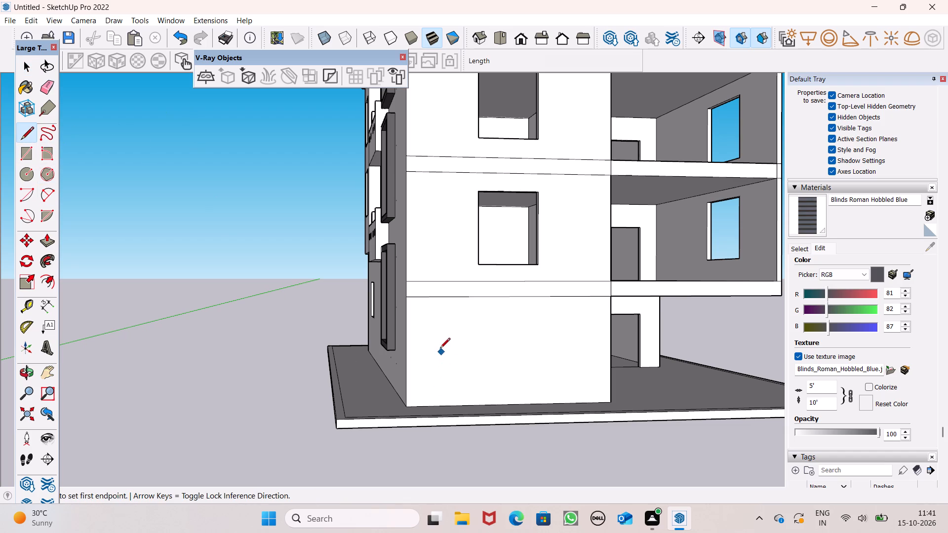
scroll(438, 347, up, 2)
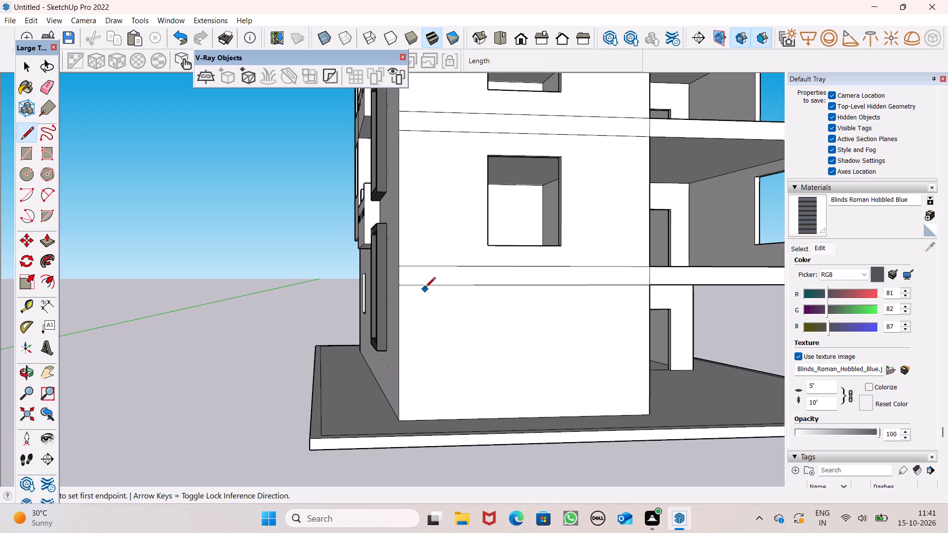
scroll(425, 285, up, 1)
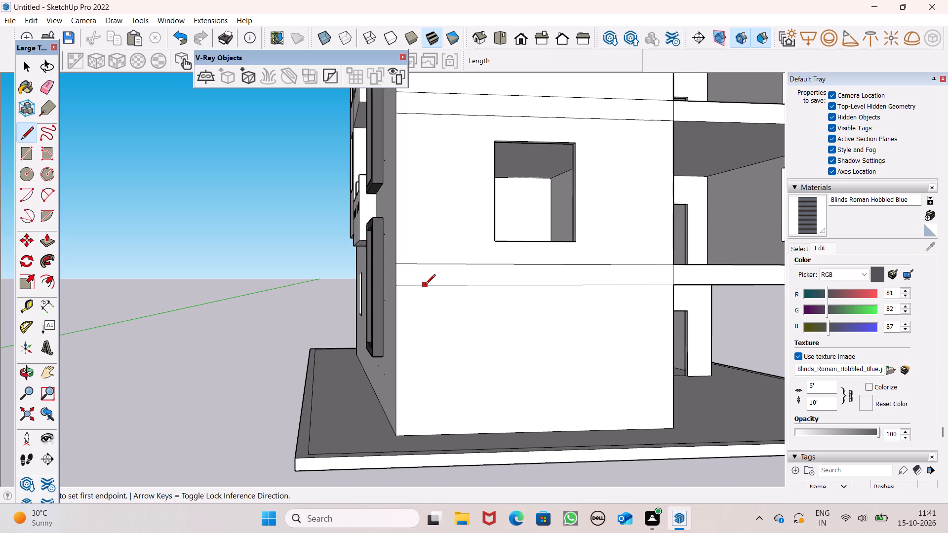
click(416, 287)
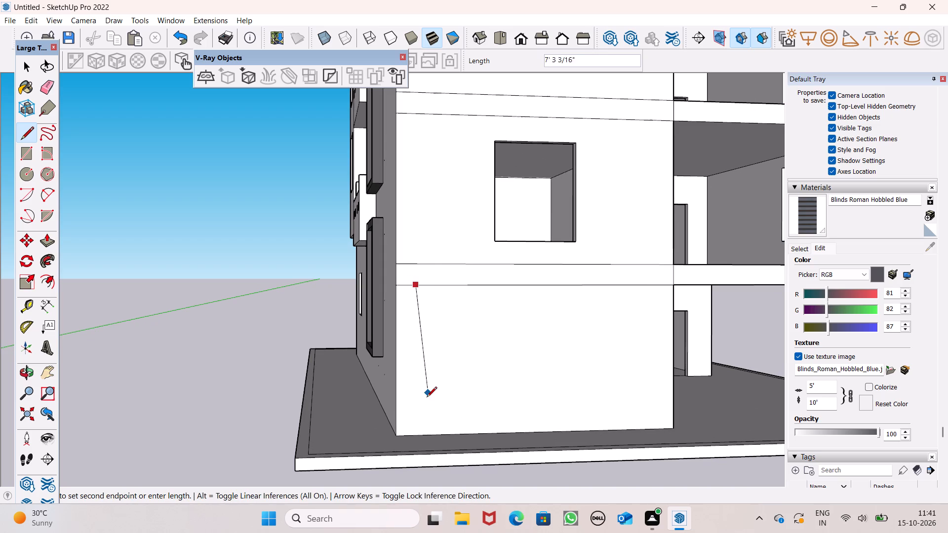
click(417, 438)
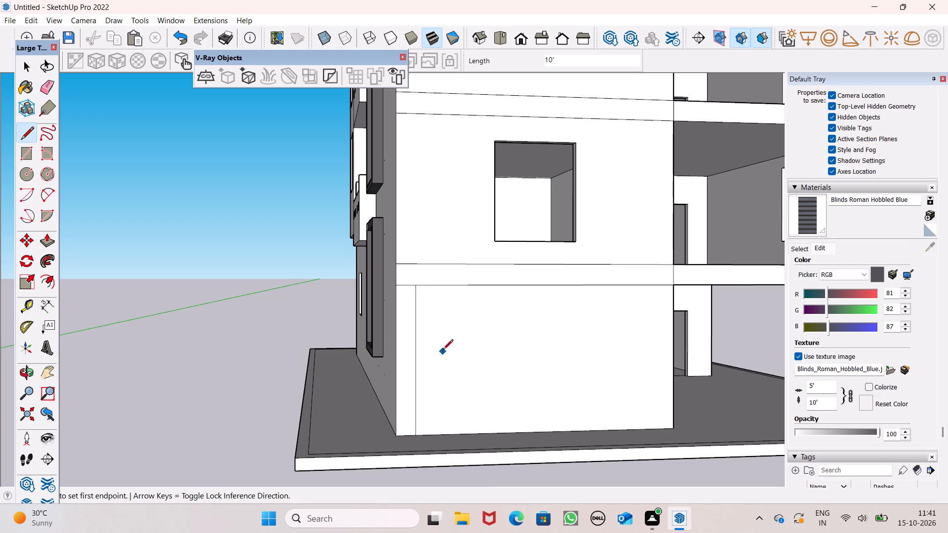
Draw a matching 10' vertical line near the ground-floor wall's opposite edge, from the slab line to the base.
scroll(471, 335, down, 1)
scroll(833, 357, up, 2)
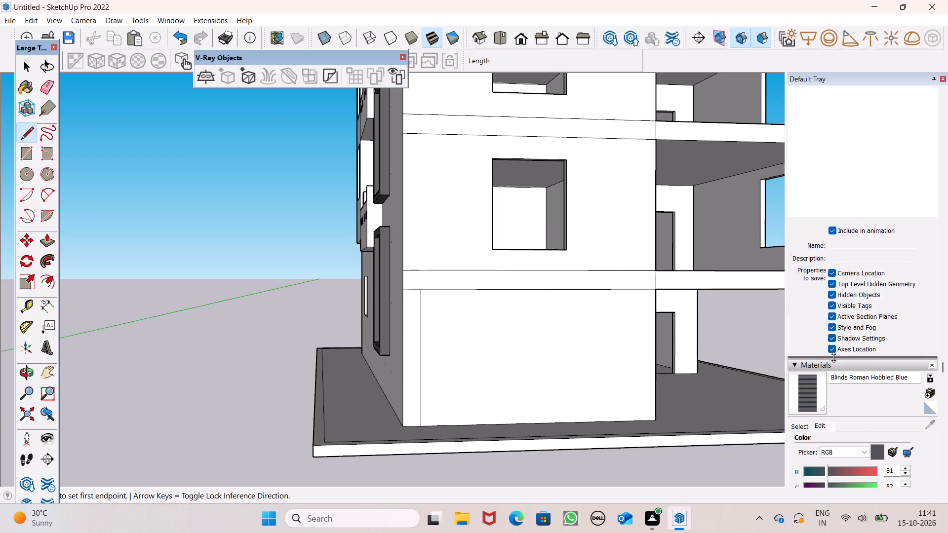
scroll(833, 357, up, 2)
scroll(688, 338, up, 1)
middle_drag(674, 366, 607, 365)
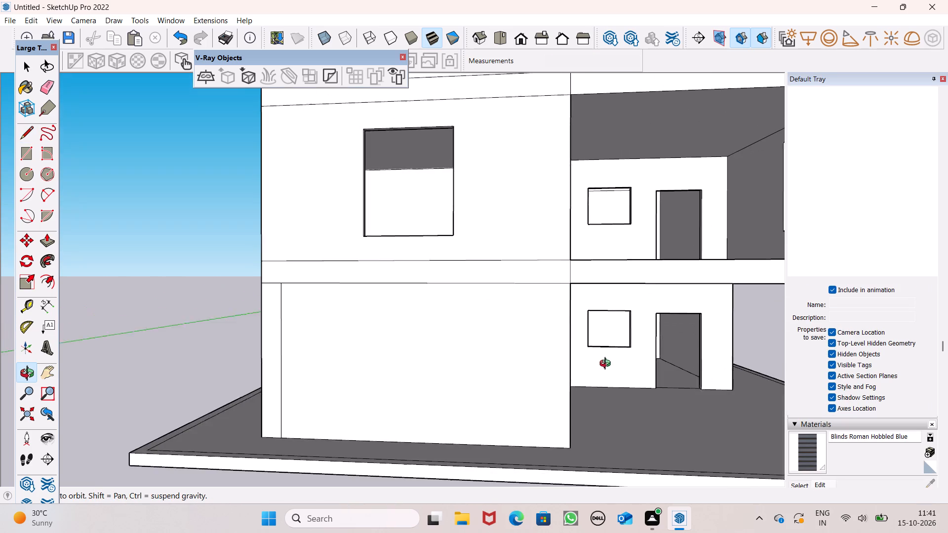
middle_drag(607, 365, 607, 364)
click(549, 279)
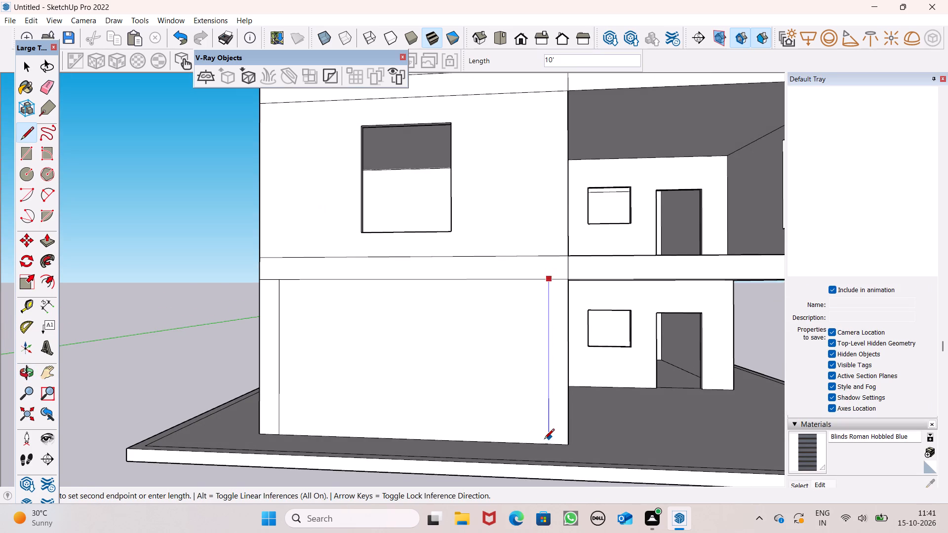
click(544, 442)
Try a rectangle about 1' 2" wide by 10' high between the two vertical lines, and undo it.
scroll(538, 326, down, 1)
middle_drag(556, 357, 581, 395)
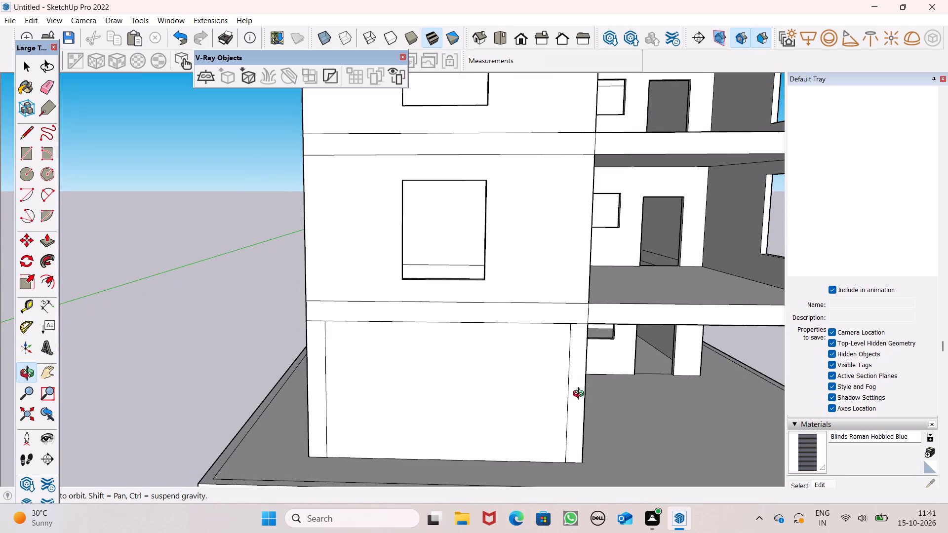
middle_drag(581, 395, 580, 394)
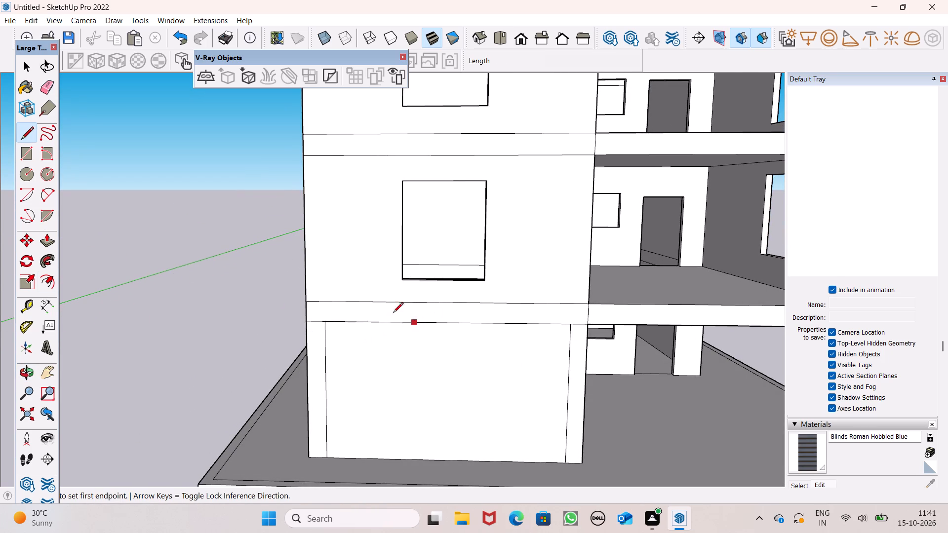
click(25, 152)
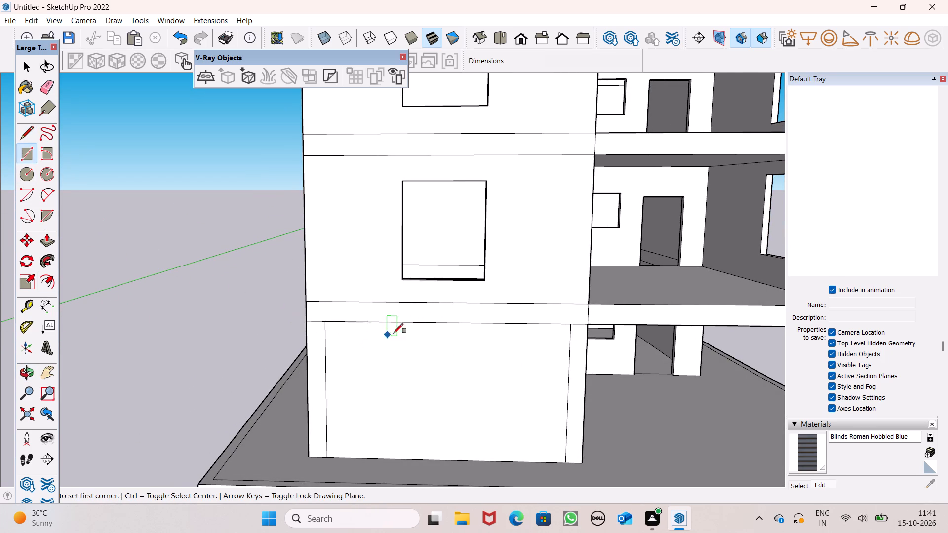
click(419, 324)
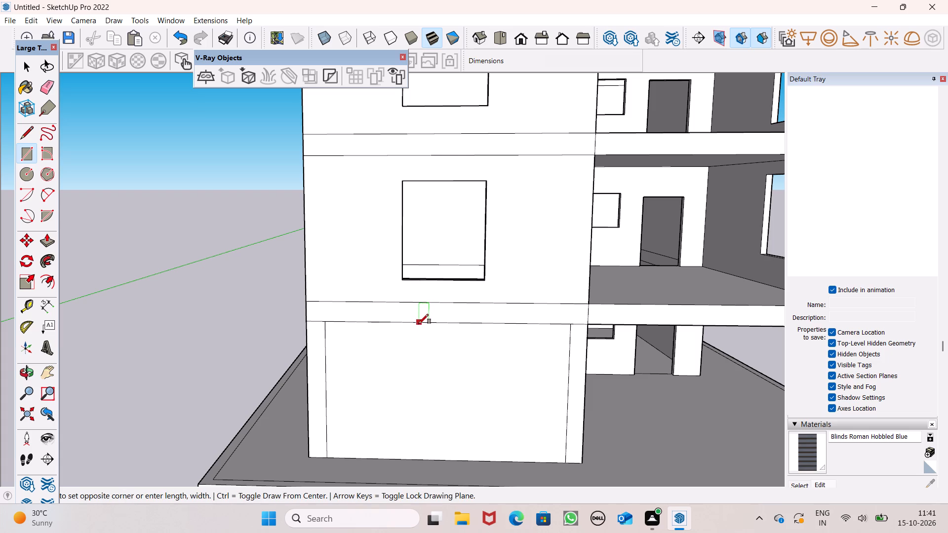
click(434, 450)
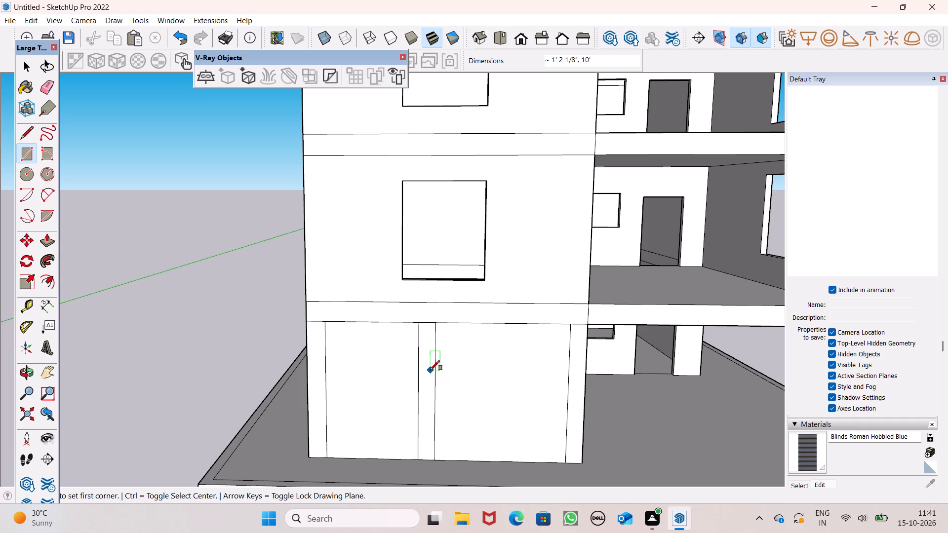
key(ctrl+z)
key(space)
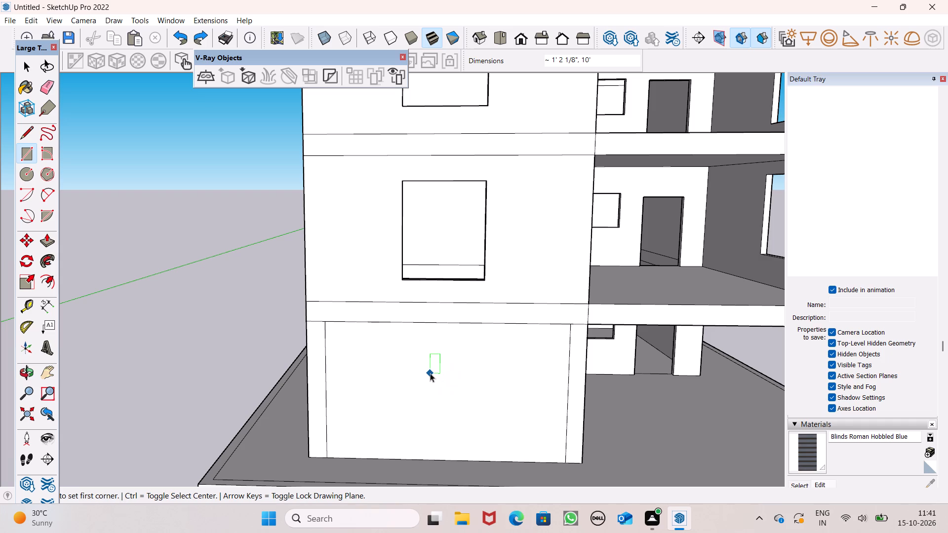
Erase the two short slab-line segments outside the vertical lines so the border around the ground-floor panel is one continuous face.
scroll(430, 368, down, 4)
scroll(459, 373, up, 1)
middle_drag(462, 375, 497, 420)
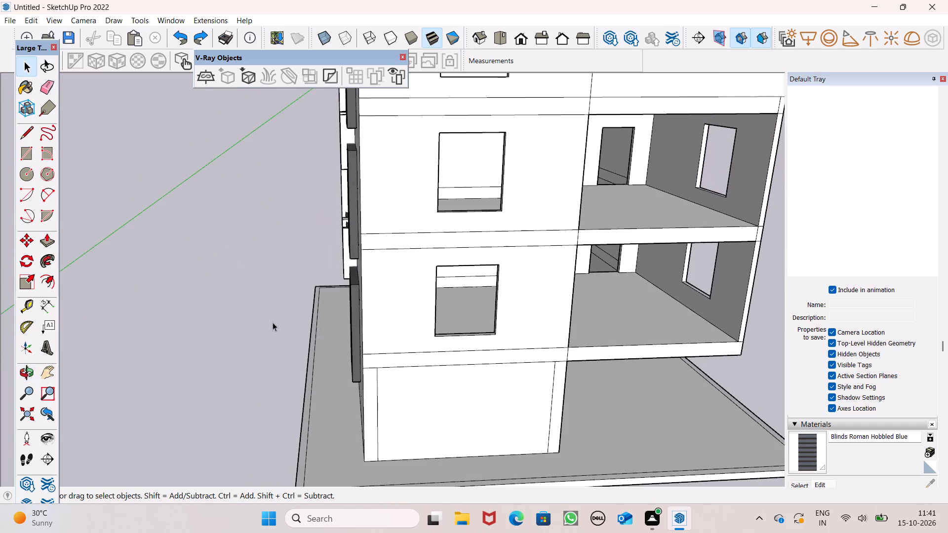
click(47, 78)
scroll(419, 396, up, 4)
scroll(356, 370, up, 3)
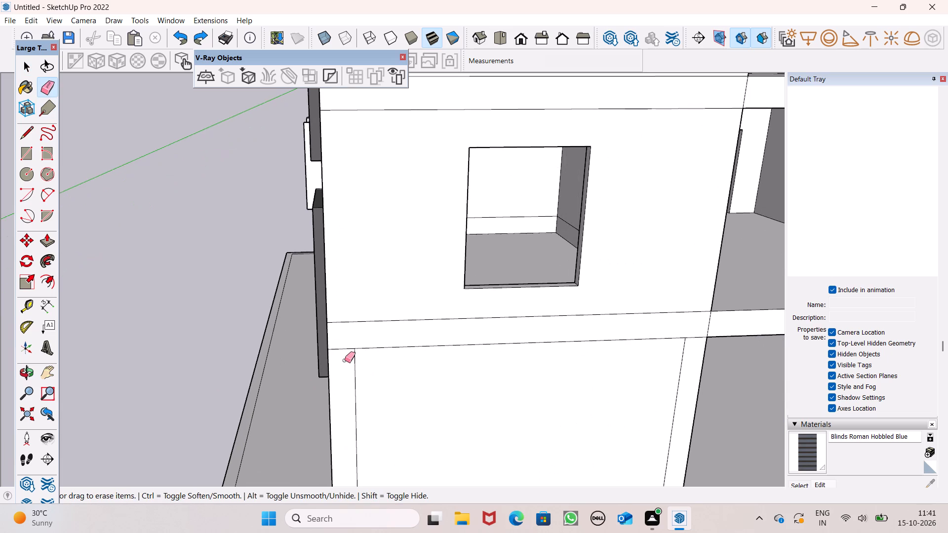
drag(344, 342, 343, 349)
scroll(337, 376, down, 2)
scroll(333, 390, up, 1)
scroll(333, 390, down, 1)
scroll(333, 390, up, 1)
scroll(620, 391, up, 3)
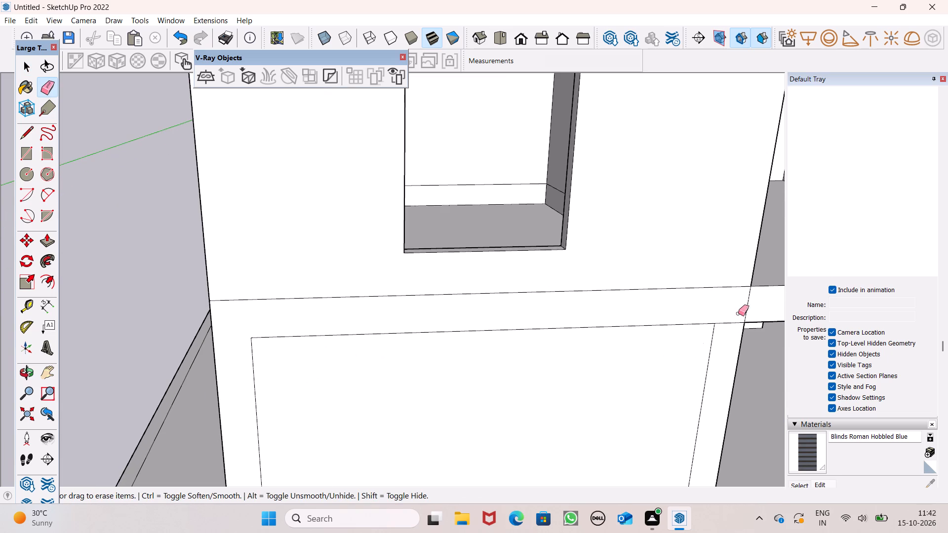
drag(734, 319, 733, 324)
key(space)
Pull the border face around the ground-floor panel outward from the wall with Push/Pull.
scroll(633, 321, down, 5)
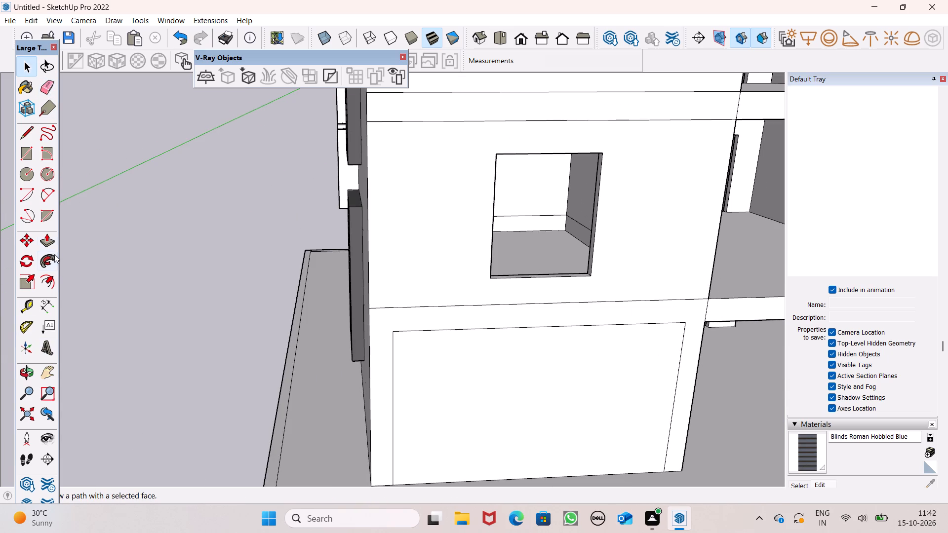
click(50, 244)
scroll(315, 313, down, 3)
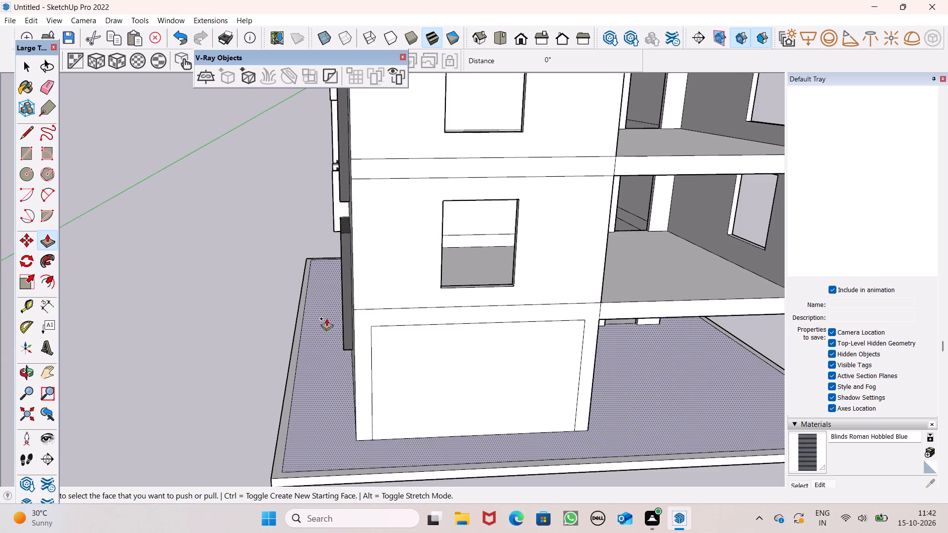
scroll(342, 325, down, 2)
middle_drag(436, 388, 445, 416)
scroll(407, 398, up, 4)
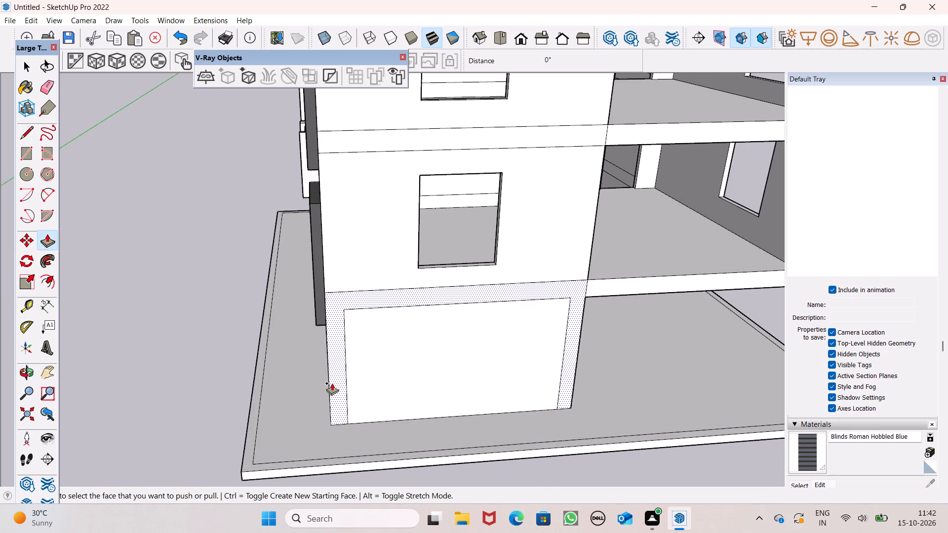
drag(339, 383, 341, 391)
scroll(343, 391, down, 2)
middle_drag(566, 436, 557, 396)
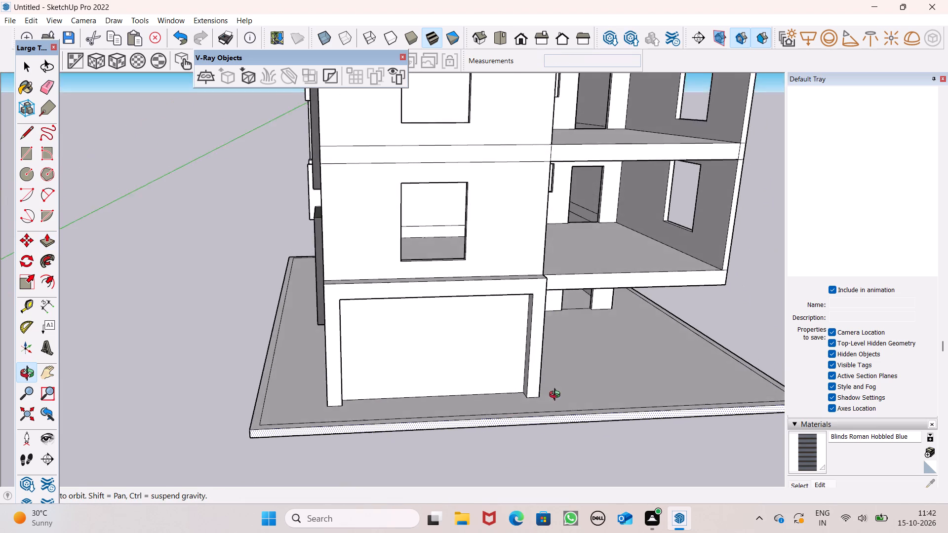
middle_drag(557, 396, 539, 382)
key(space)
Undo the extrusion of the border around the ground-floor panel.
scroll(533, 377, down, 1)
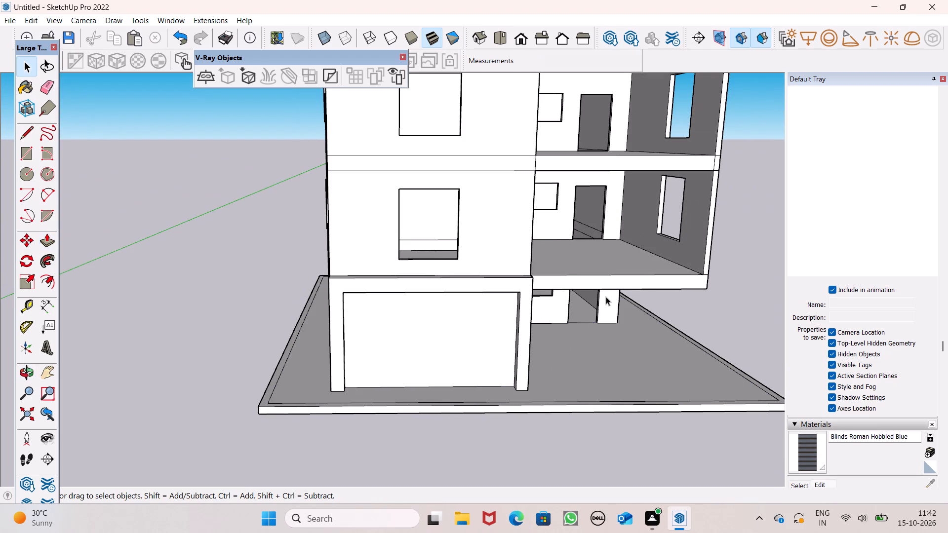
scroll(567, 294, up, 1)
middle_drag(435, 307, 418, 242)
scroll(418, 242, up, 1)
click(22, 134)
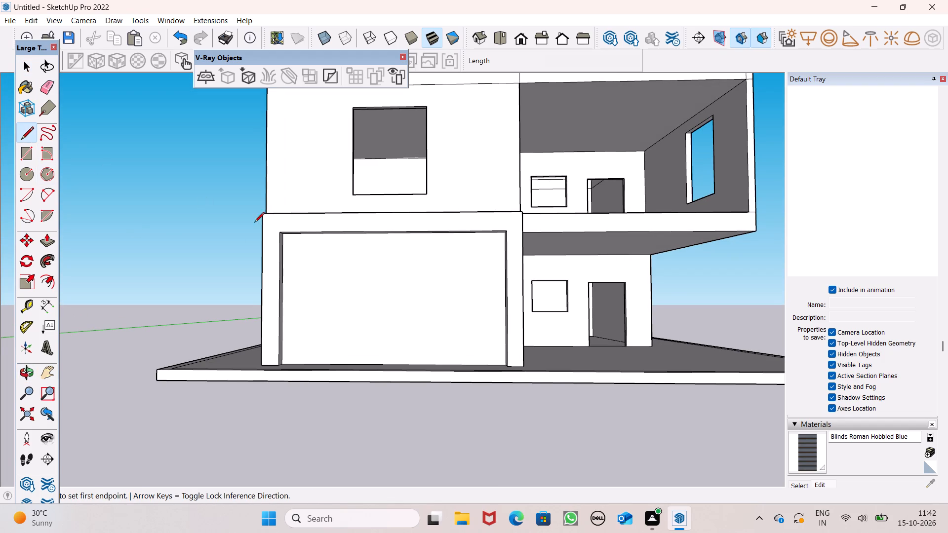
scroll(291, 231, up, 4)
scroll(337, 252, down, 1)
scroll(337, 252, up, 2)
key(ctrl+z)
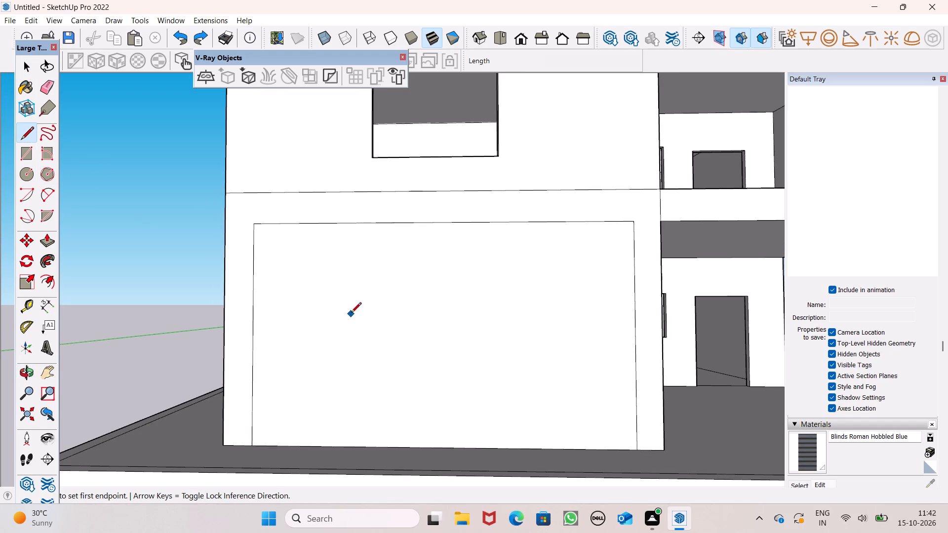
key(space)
Draw a horizontal line about 16' 11 9/16" long across the ground-floor panel, just below its upper edge.
click(27, 129)
drag(256, 237, 263, 236)
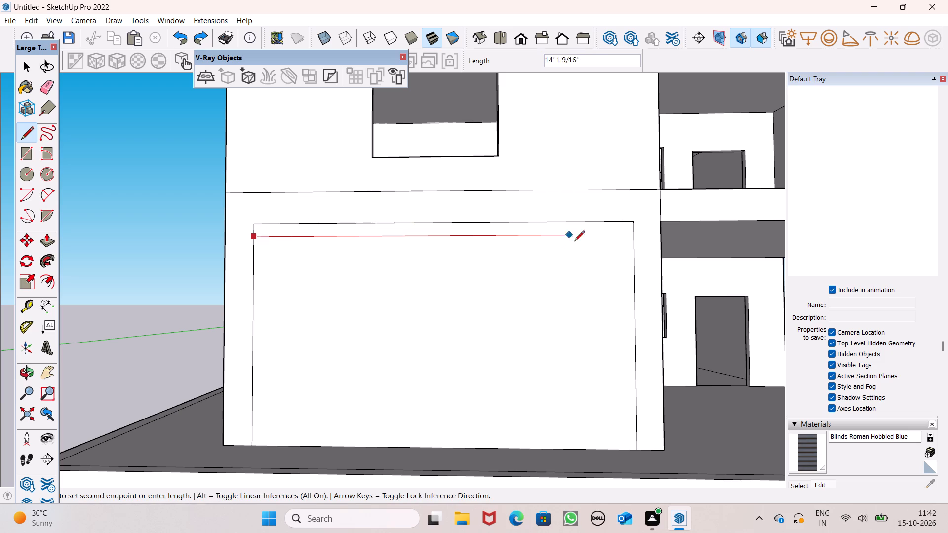
click(634, 237)
key(space)
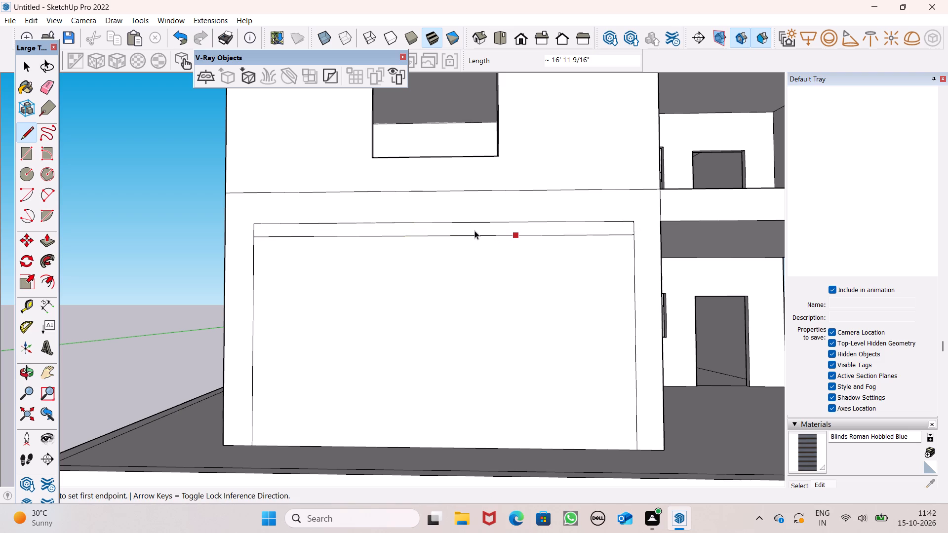
Copy the horizontal line about 7 1/2" downward and repeat the copy 15 times down the ground-floor panel.
click(474, 234)
key(m)
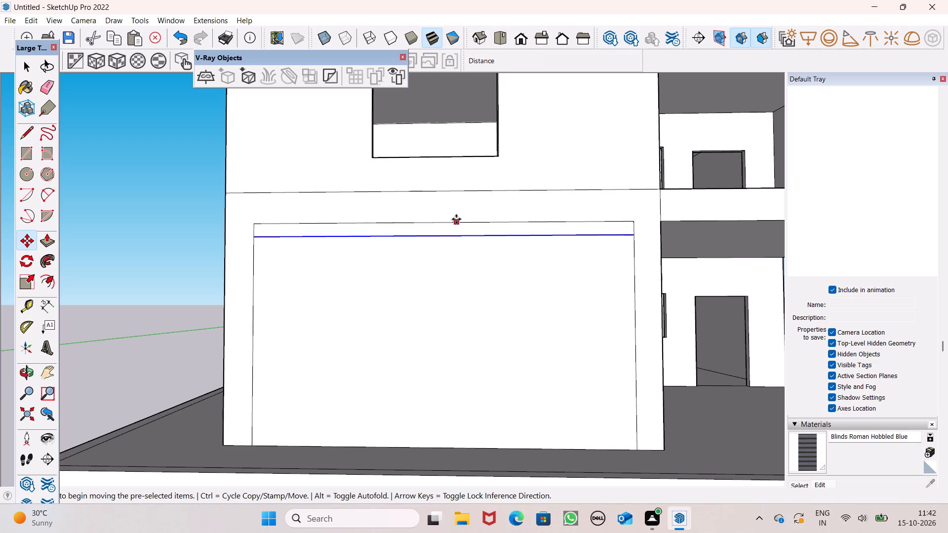
key(Return)
drag(452, 237, 461, 252)
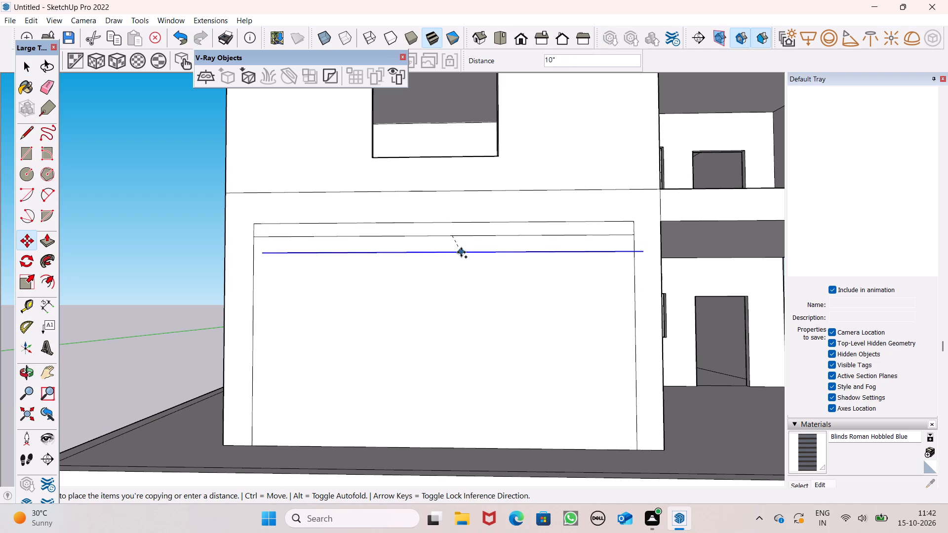
drag(461, 252, 450, 252)
drag(450, 252, 449, 250)
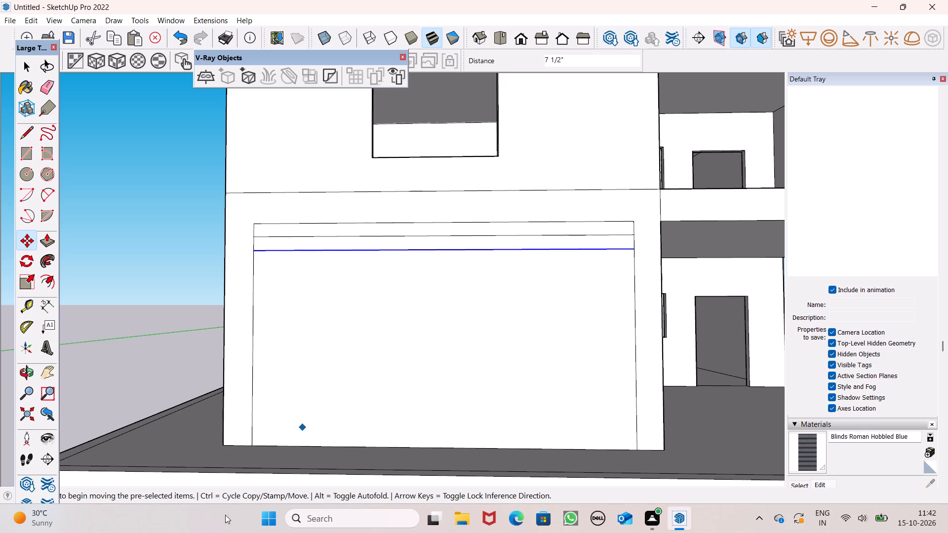
key(shift+asterisk)
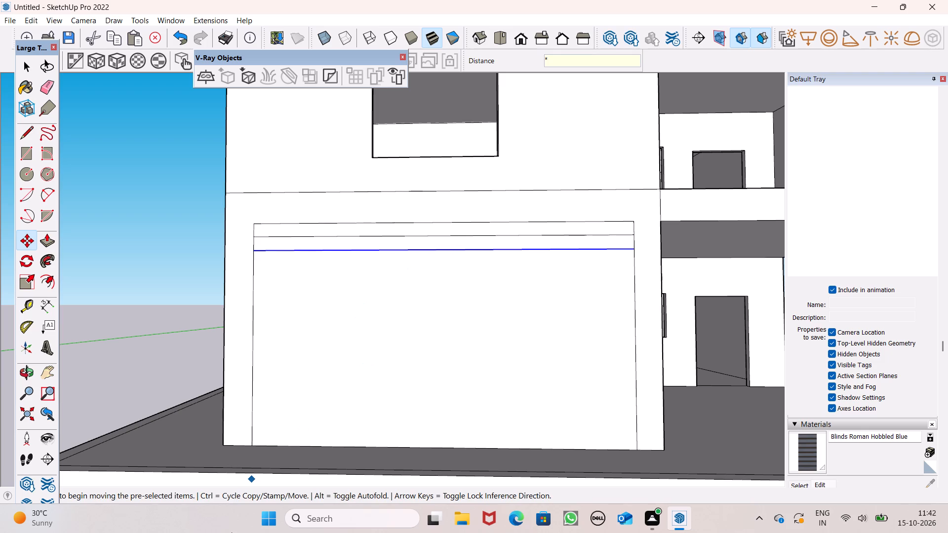
key(1)
key(5)
key(Return)
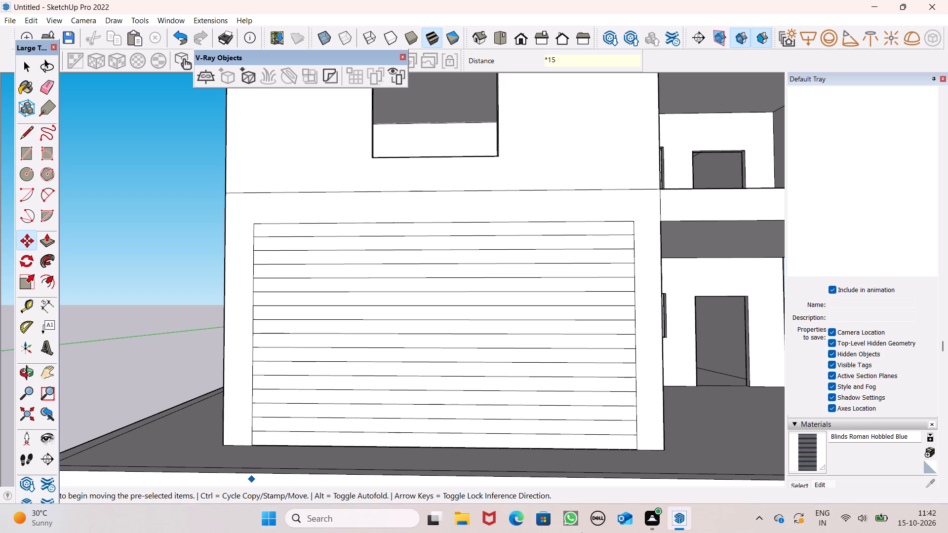
key(space)
scroll(432, 238, down, 2)
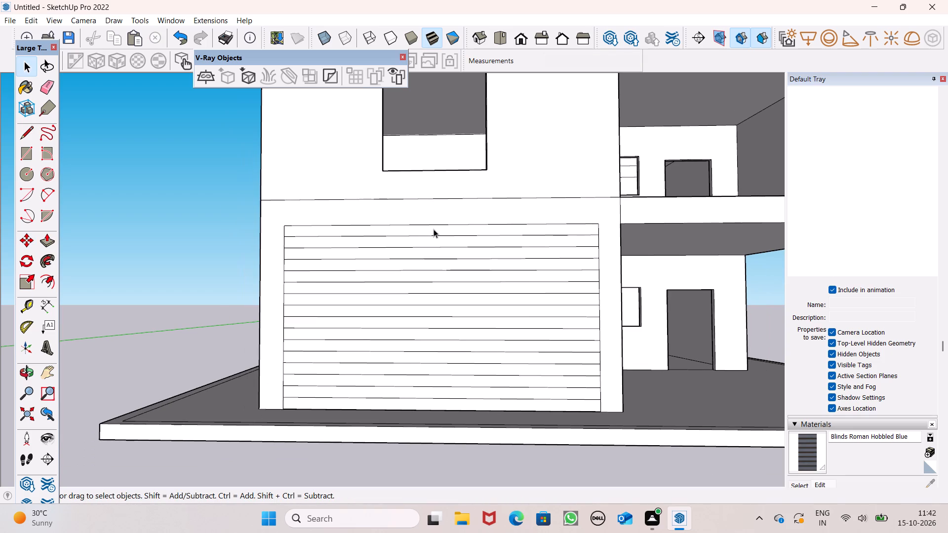
scroll(467, 245, up, 2)
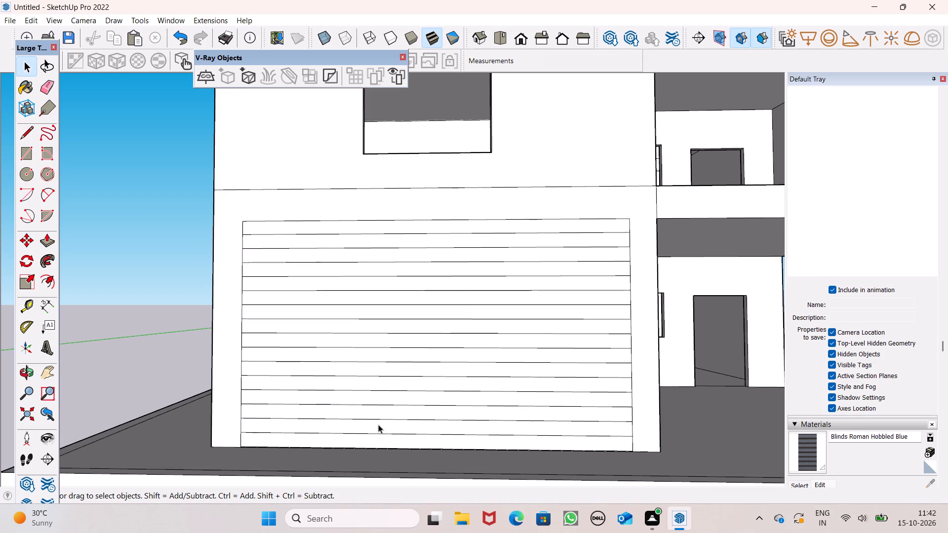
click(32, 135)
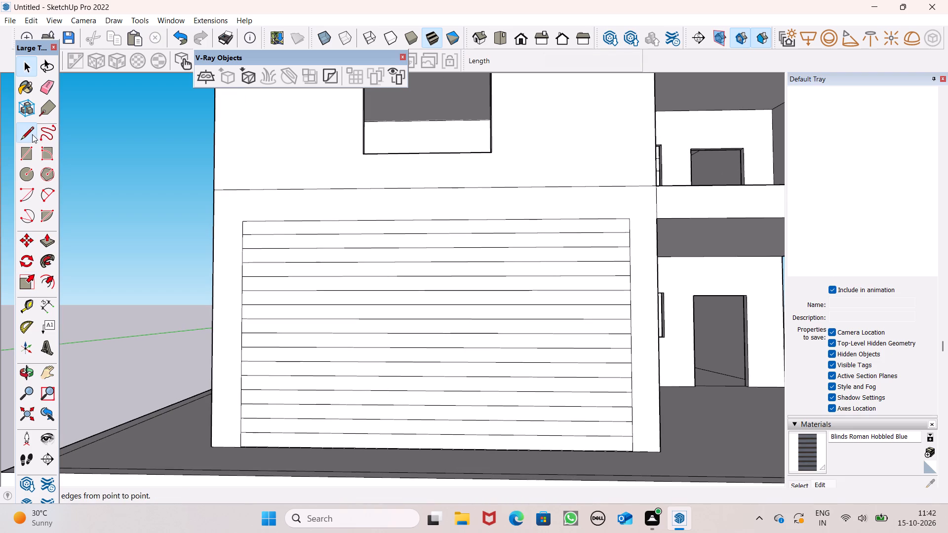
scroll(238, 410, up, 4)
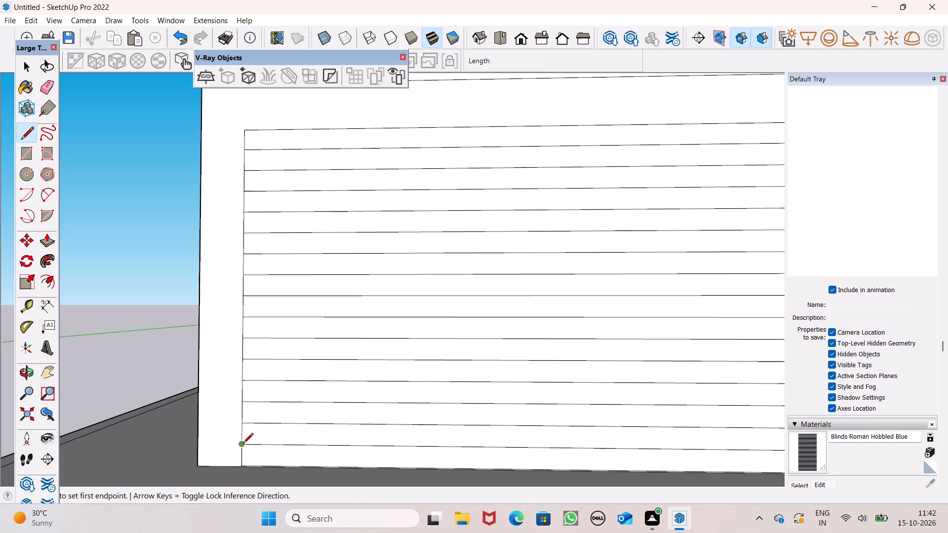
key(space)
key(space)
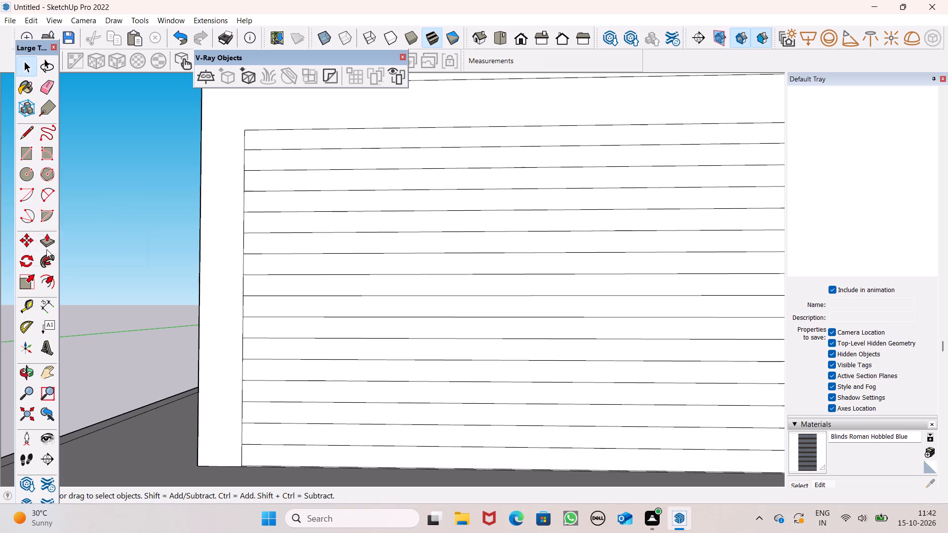
Pull the border face around the slatted ground-floor panel outward from the wall with Push/Pull.
click(47, 239)
scroll(268, 214, down, 2)
middle_drag(295, 270, 334, 368)
drag(271, 341, 270, 341)
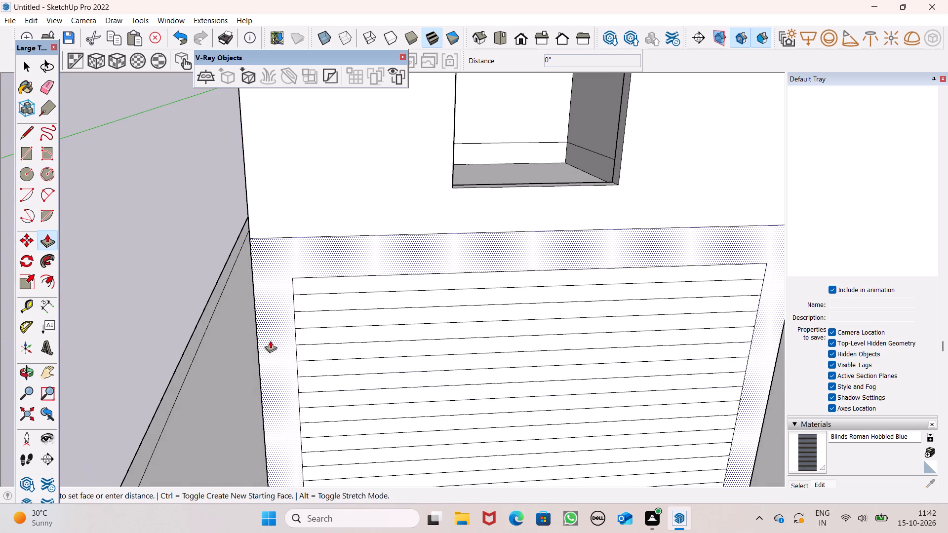
drag(270, 341, 271, 348)
scroll(222, 280, down, 6)
middle_drag(300, 332, 291, 245)
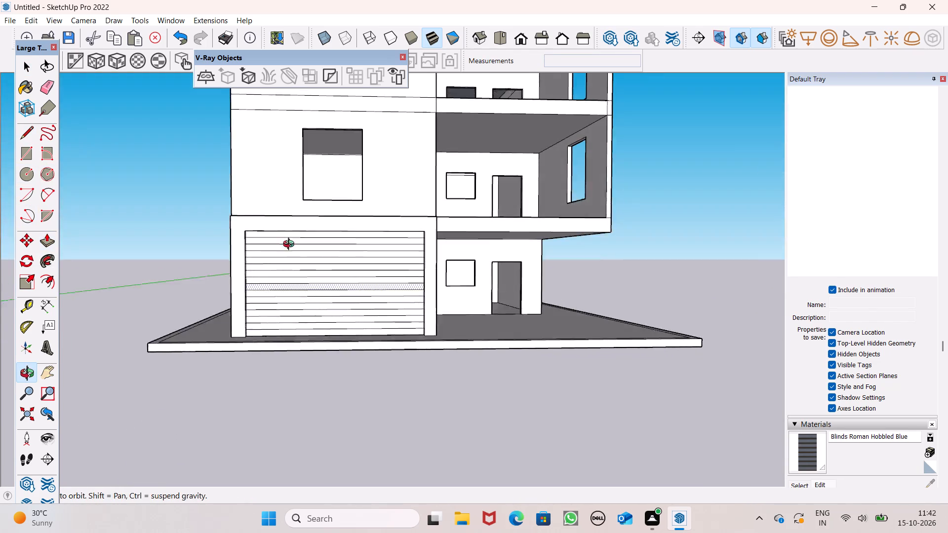
middle_drag(291, 245, 291, 238)
middle_click(291, 231)
key(space)
key(space)
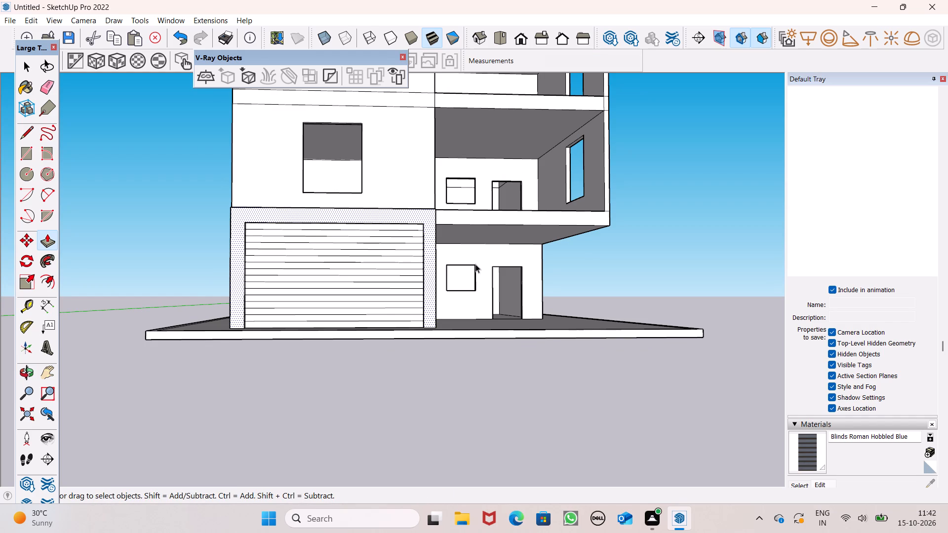
Draw an upright rectangle about 3' 3" wide on the slatted panel, near its end beside the recessed entrance.
scroll(595, 435, up, 1)
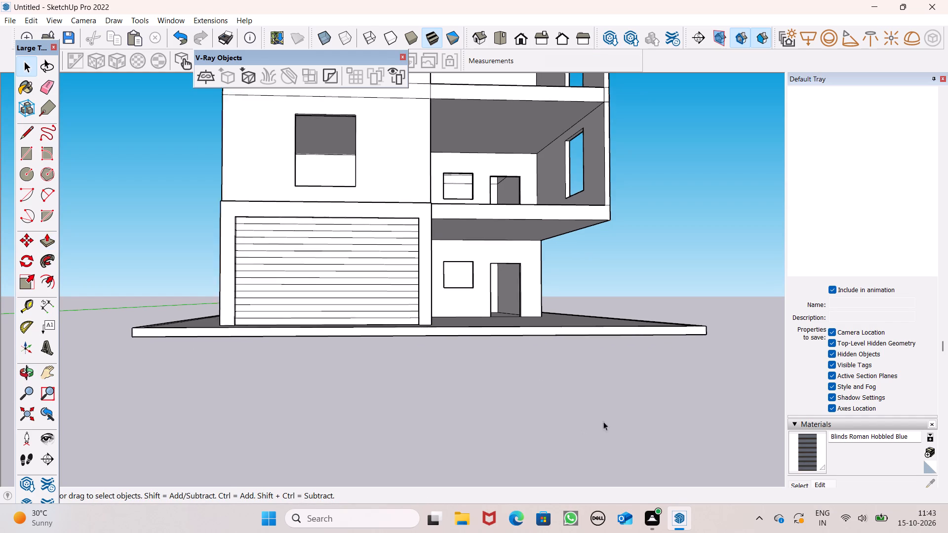
scroll(603, 421, up, 1)
scroll(432, 203, up, 2)
scroll(432, 203, down, 1)
scroll(432, 203, up, 4)
middle_drag(435, 270, 437, 325)
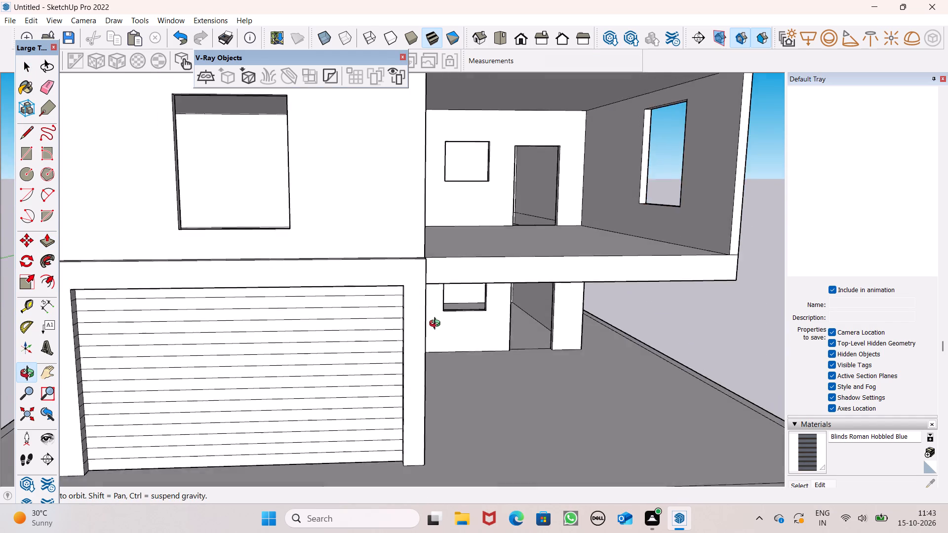
middle_drag(437, 325, 406, 296)
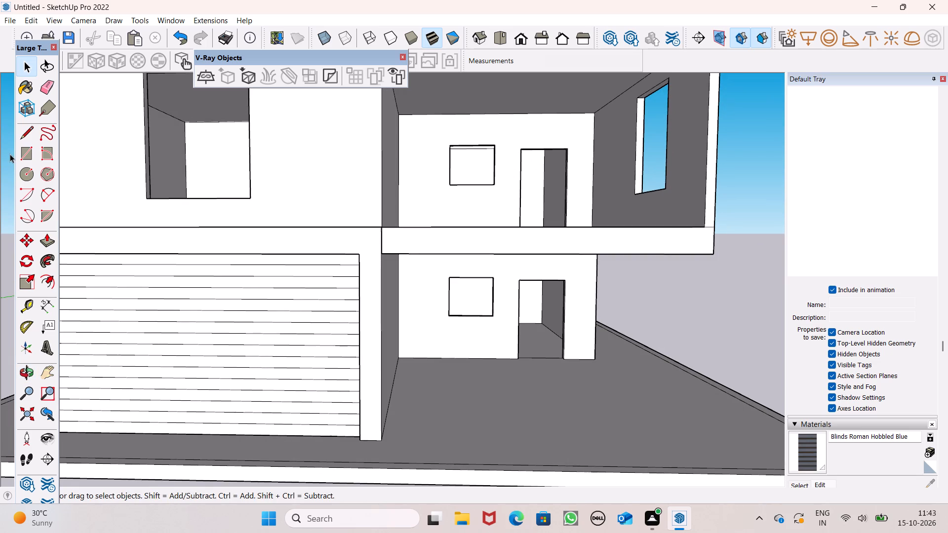
click(28, 154)
scroll(248, 171, down, 1)
middle_drag(267, 247, 287, 235)
scroll(294, 259, up, 3)
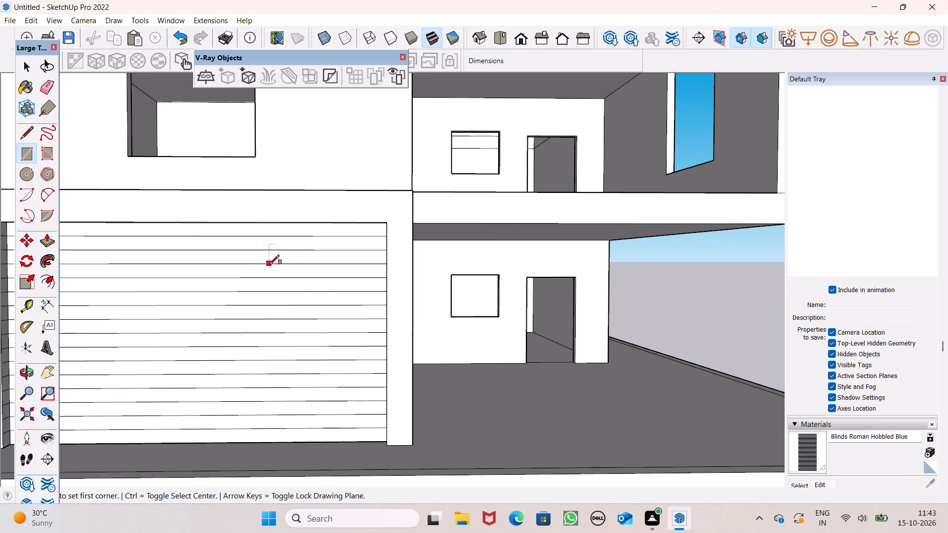
click(270, 258)
click(341, 375)
key(space)
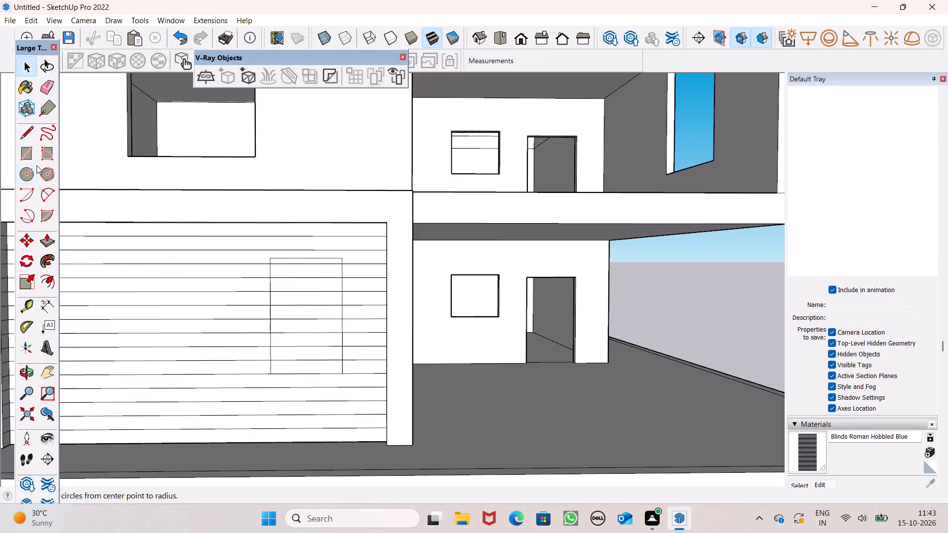
key(space)
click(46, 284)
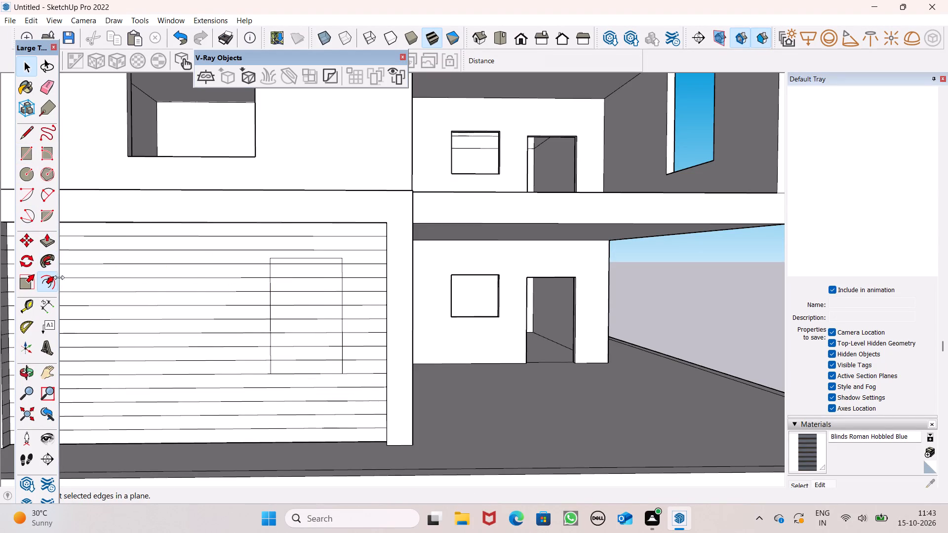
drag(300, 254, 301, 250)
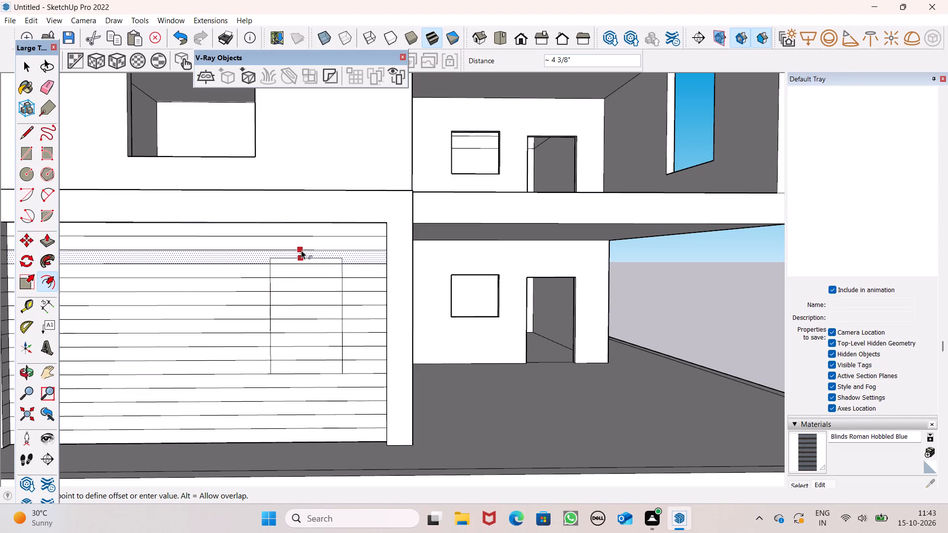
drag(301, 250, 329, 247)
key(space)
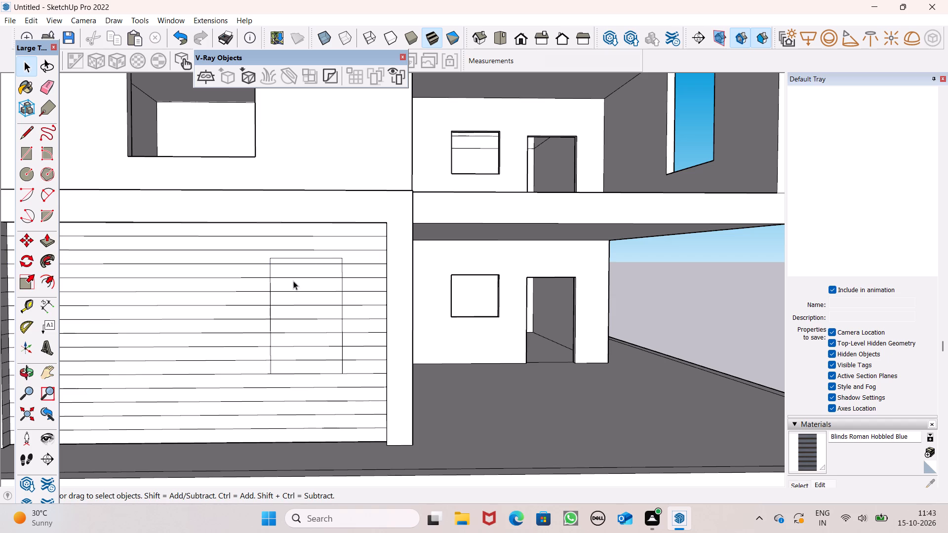
Erase the slat line segments inside the rectangle on the panel, together with the rectangle's bottom edge.
click(41, 87)
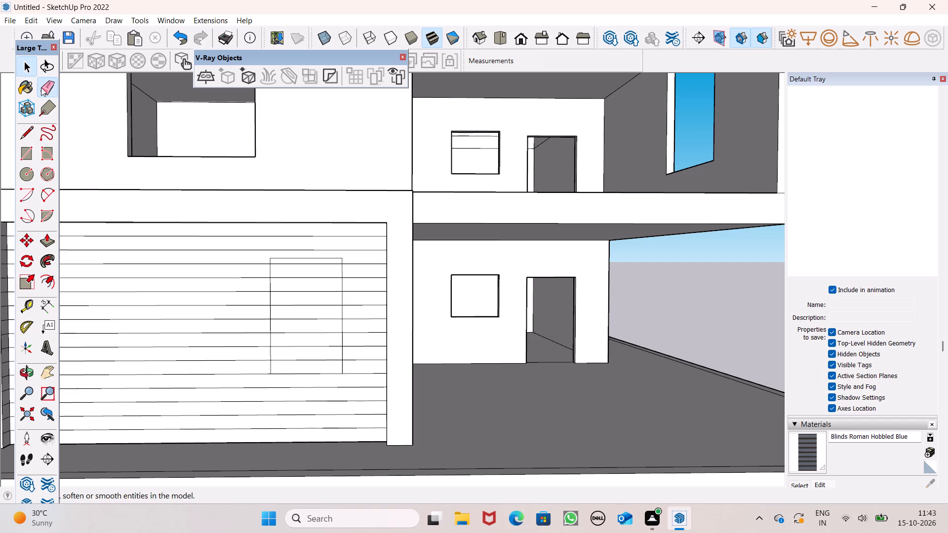
scroll(286, 322, up, 4)
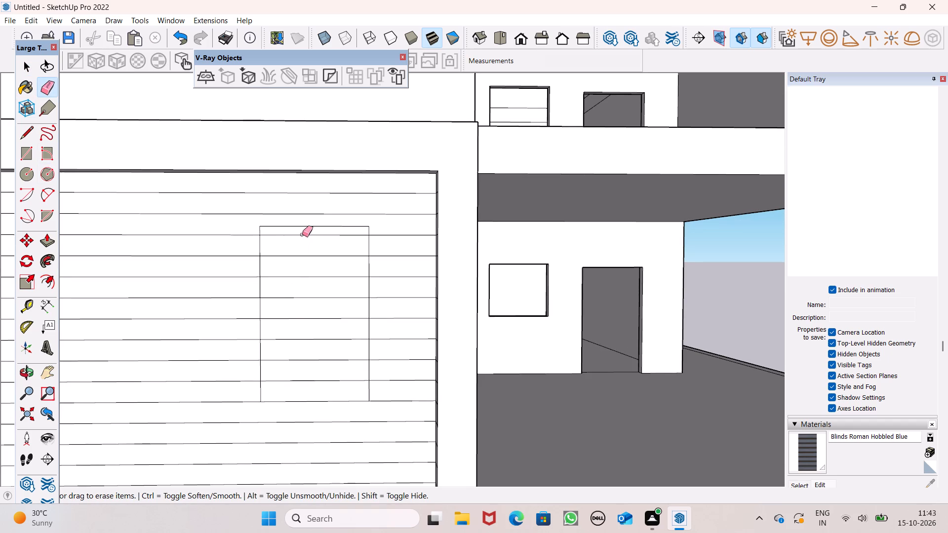
drag(303, 233, 301, 381)
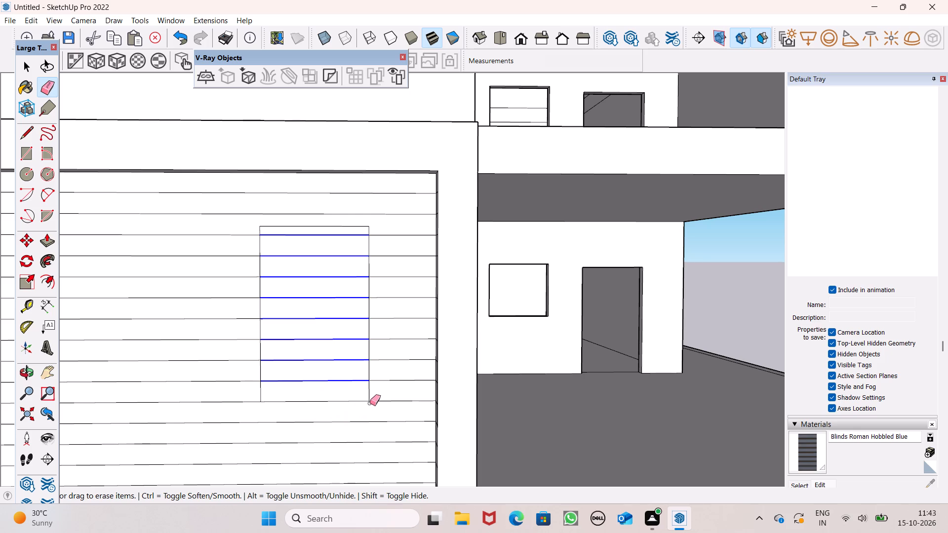
drag(290, 399, 295, 405)
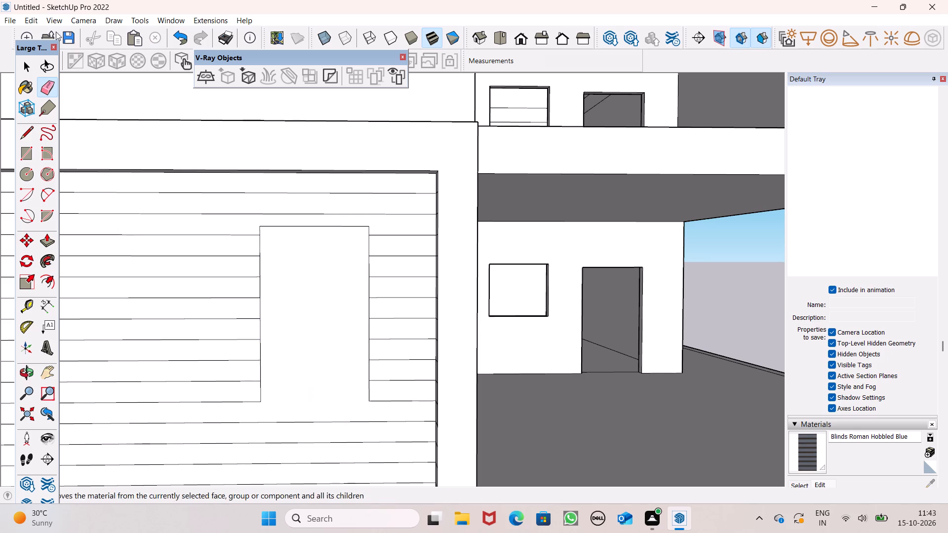
Close the open rectangle on the slatted panel with lines, extending its sides slightly down to a bottom edge about 3' 3" wide.
drag(21, 135, 30, 143)
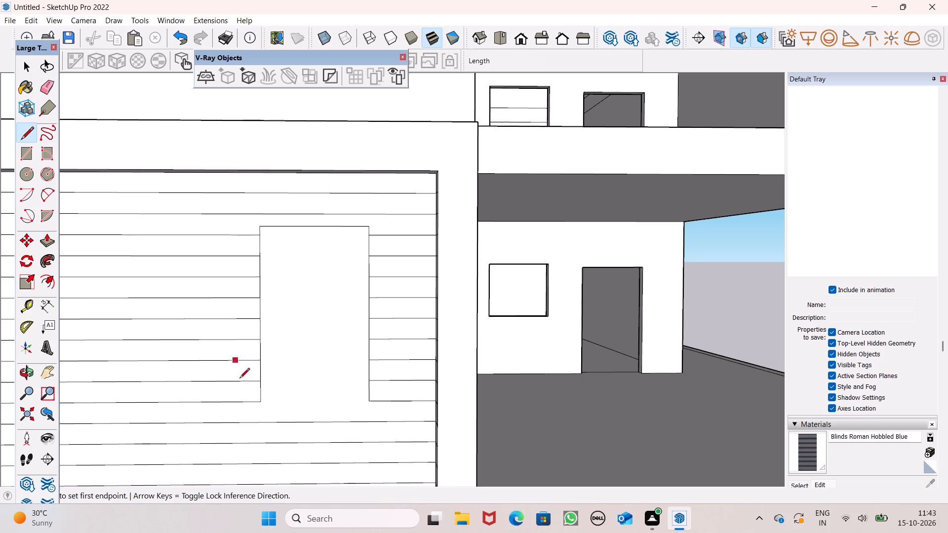
click(263, 401)
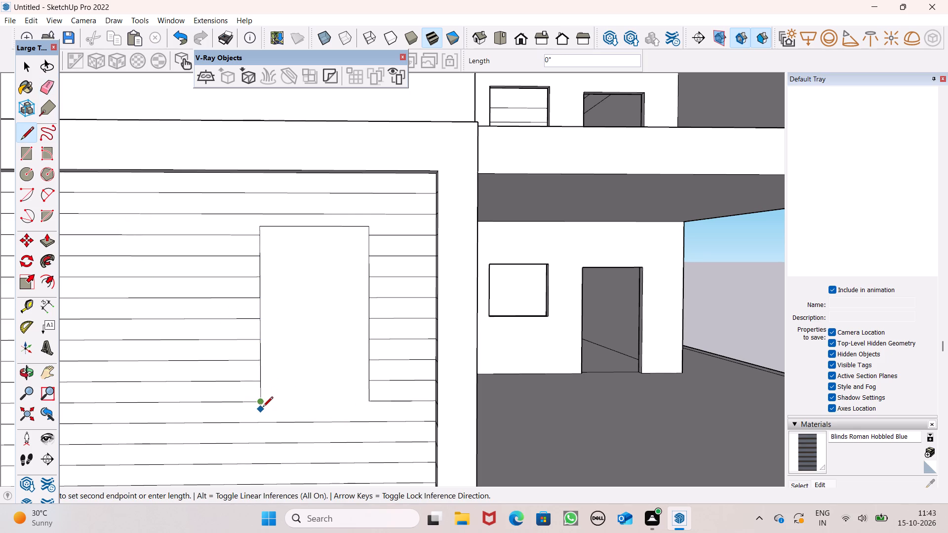
click(264, 411)
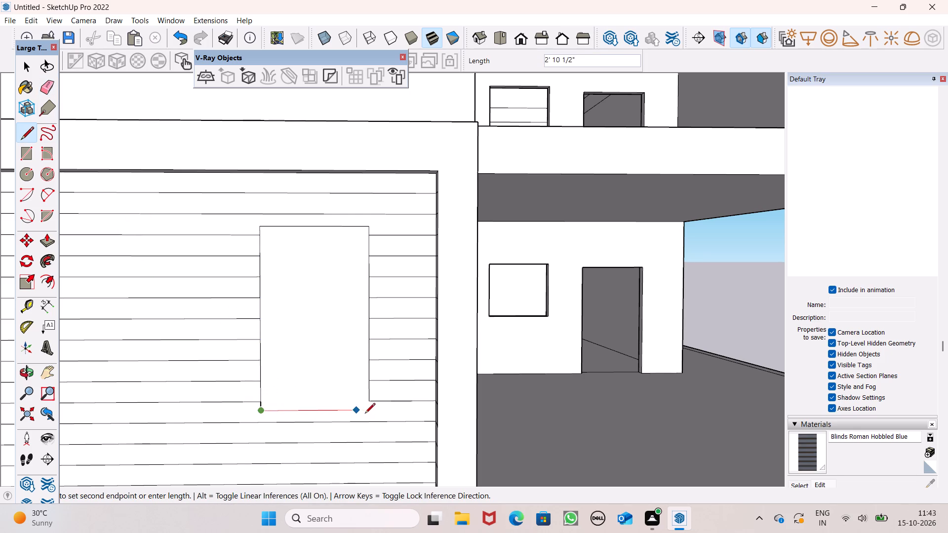
click(369, 409)
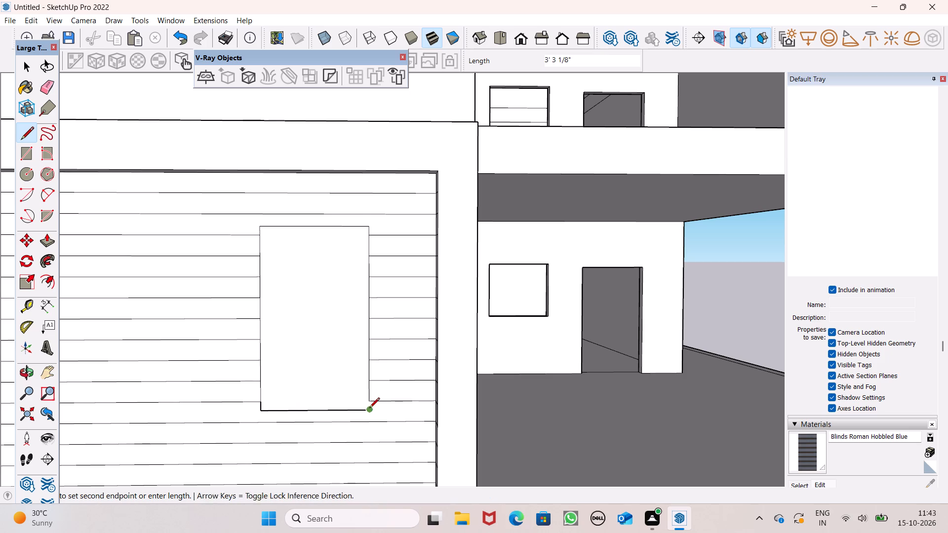
click(370, 401)
key(space)
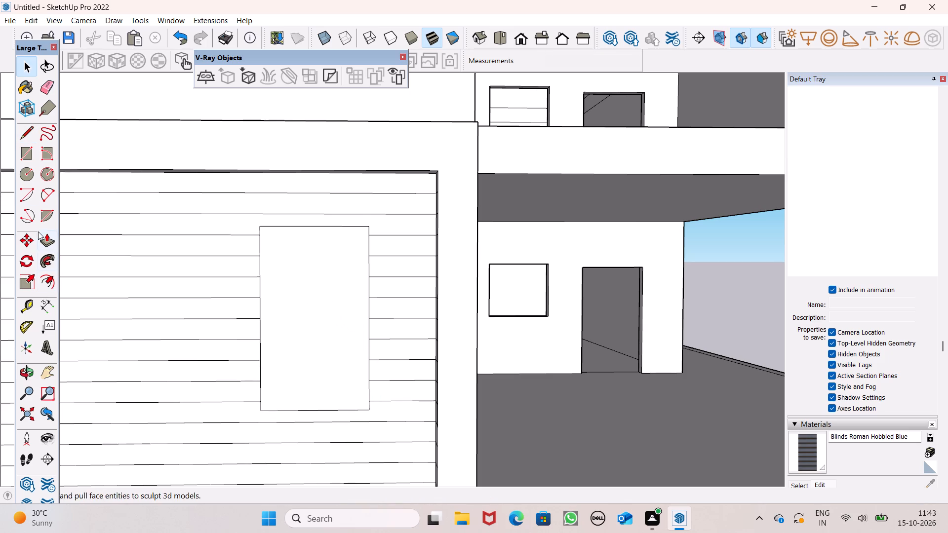
Offset the rectangle's outline on the slatted panel inward about 1 3/8" to form a frame border.
click(50, 279)
drag(297, 241, 297, 230)
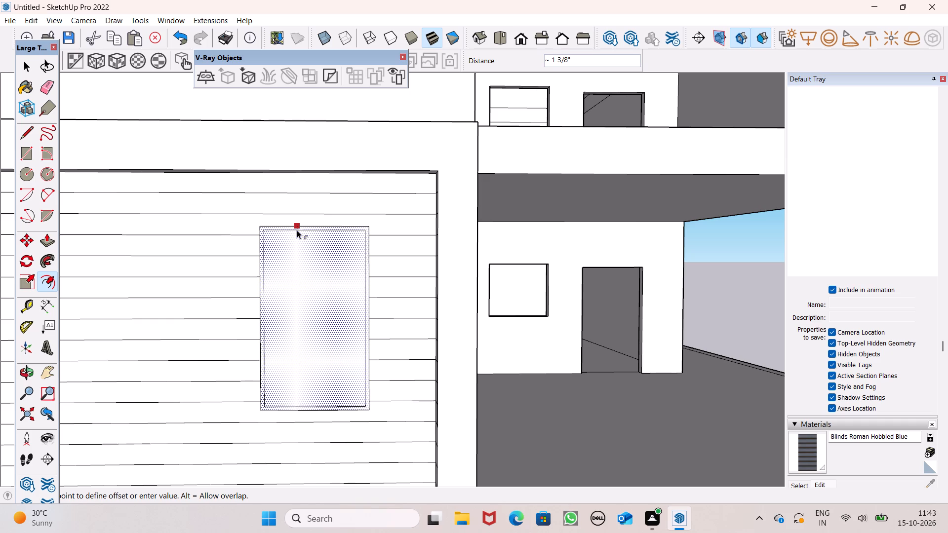
drag(297, 230, 296, 231)
key(space)
Pull the narrow frame border around the rectangle outward about 3 11/16" from the slatted panel with Push/Pull.
scroll(300, 232, down, 4)
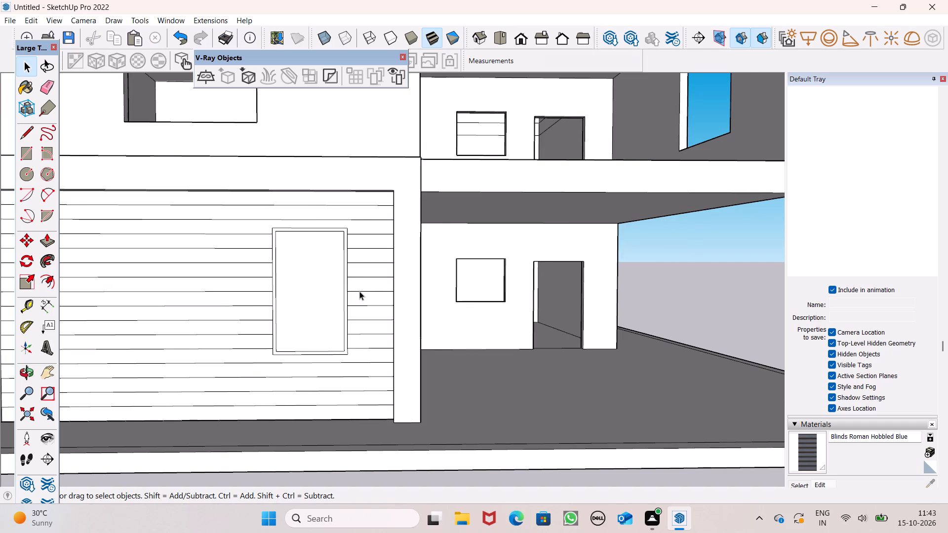
middle_drag(359, 291, 364, 322)
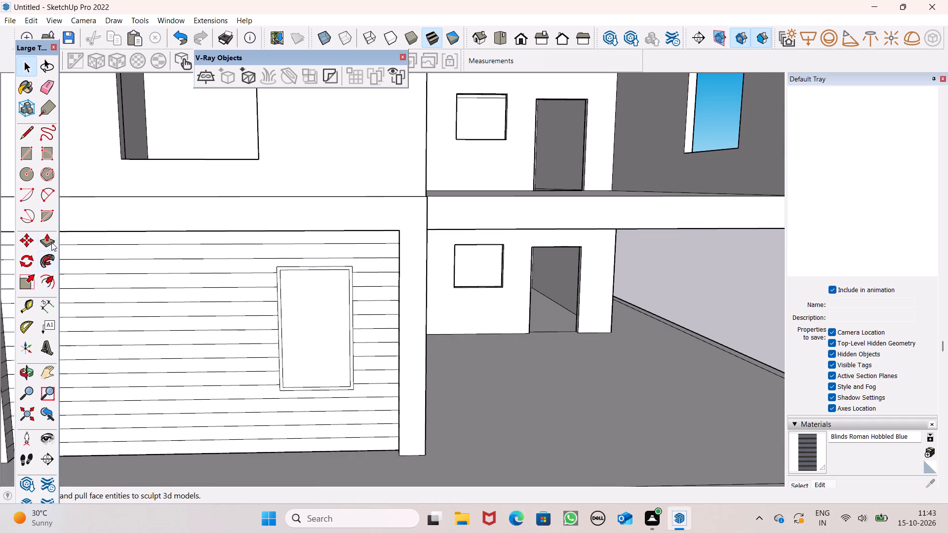
click(51, 242)
scroll(358, 373, up, 5)
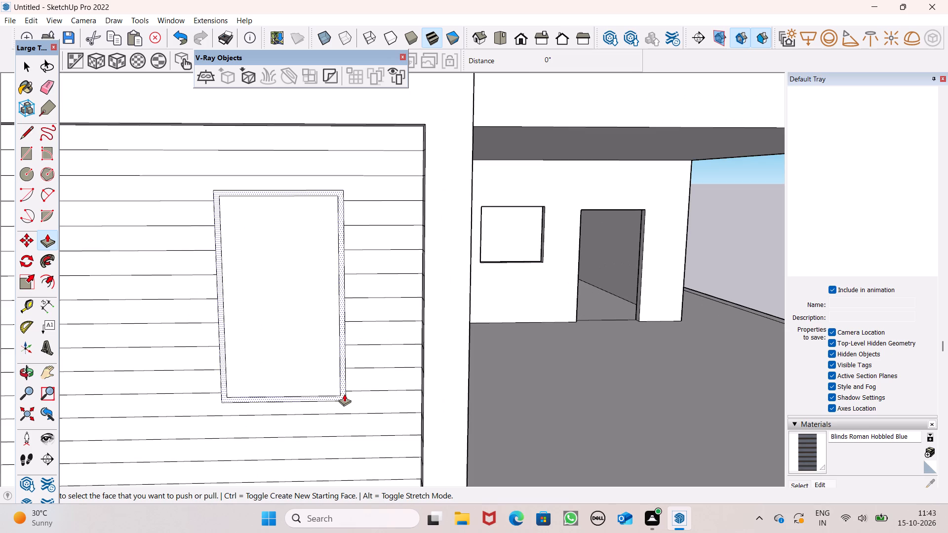
click(344, 394)
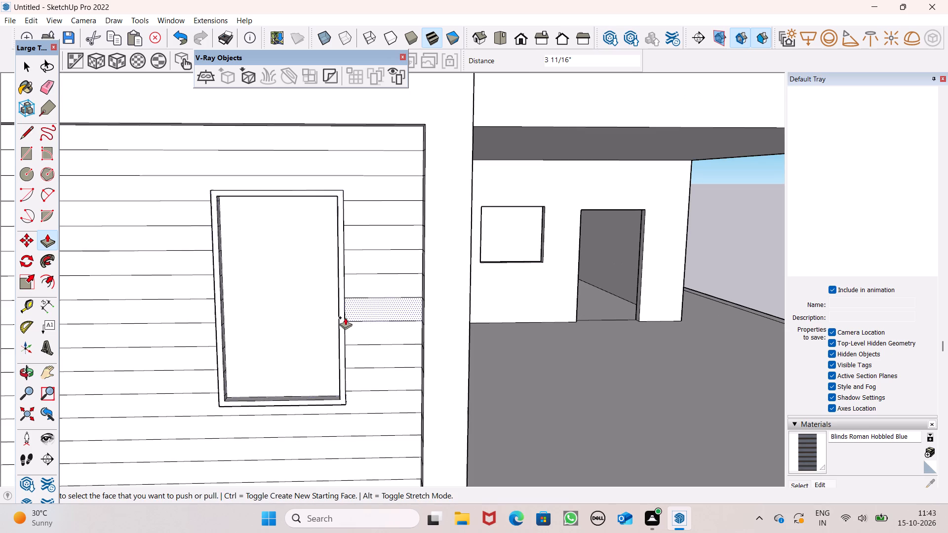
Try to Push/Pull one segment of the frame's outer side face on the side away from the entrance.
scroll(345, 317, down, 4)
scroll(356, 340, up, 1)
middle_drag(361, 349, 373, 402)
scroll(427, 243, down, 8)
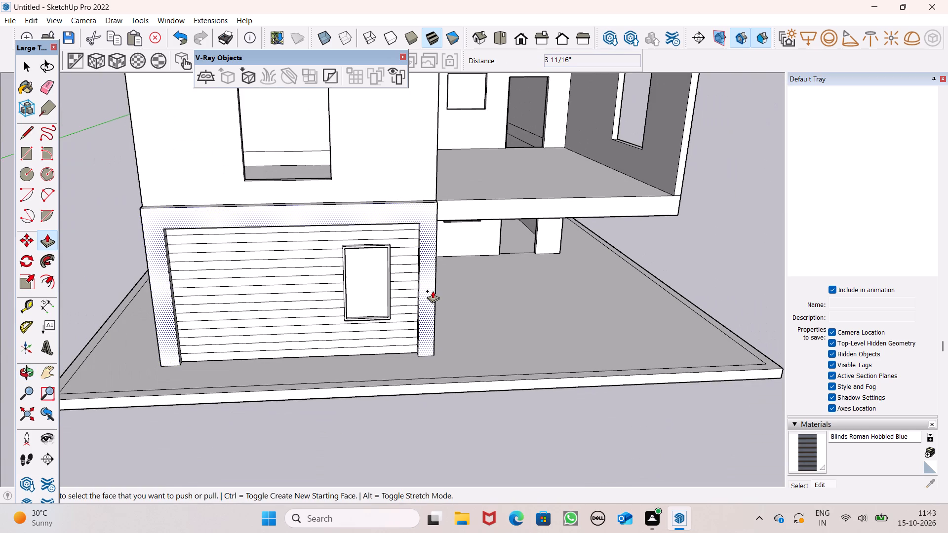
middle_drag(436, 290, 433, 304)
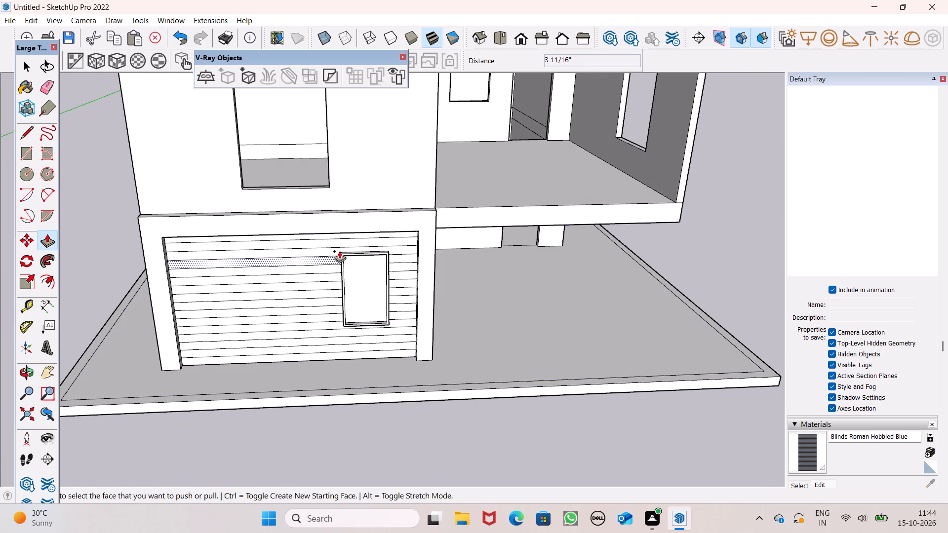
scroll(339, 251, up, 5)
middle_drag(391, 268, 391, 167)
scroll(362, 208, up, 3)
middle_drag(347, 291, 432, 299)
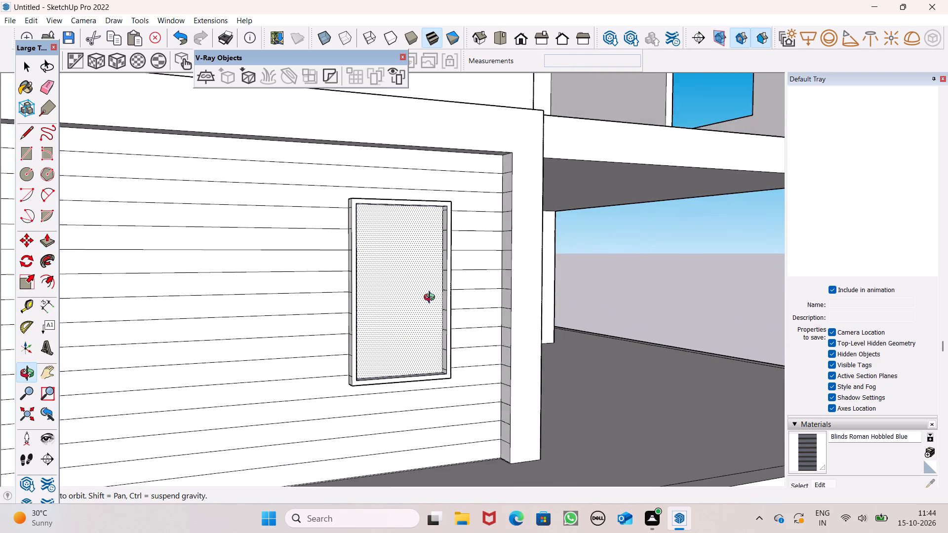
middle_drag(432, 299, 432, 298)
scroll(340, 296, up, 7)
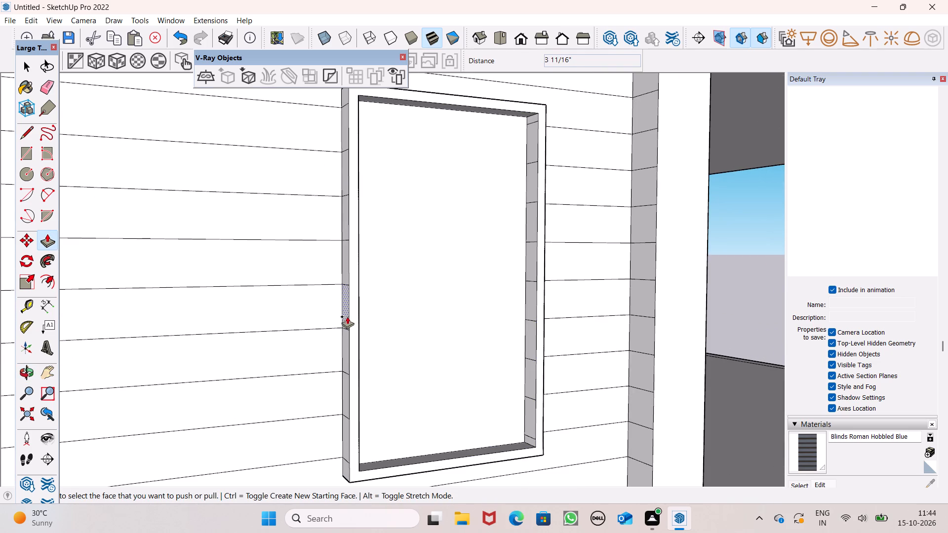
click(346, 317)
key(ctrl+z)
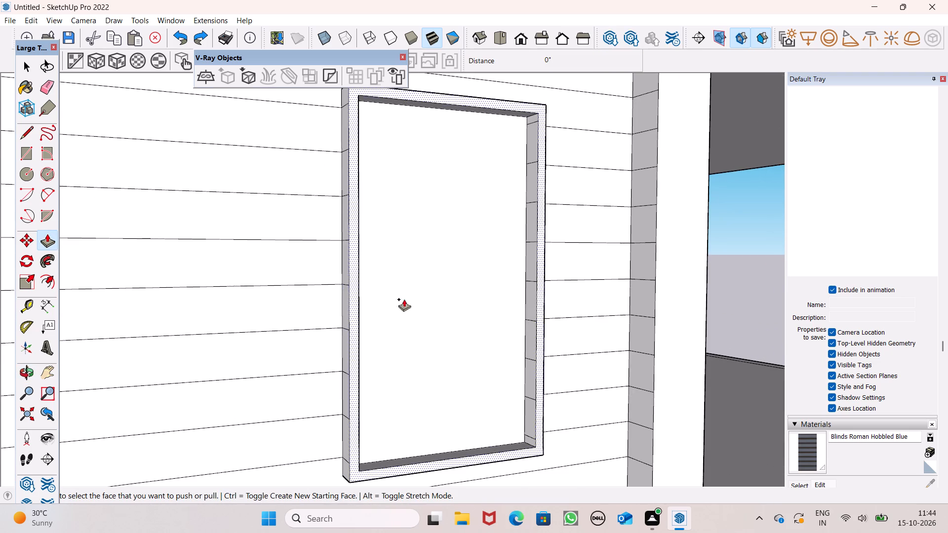
Erase the slat lines crossing the upper part of the frame's outer side face, on the side away from the entrance.
key(space)
scroll(416, 292, down, 5)
key(space)
scroll(456, 276, down, 4)
middle_drag(464, 283, 524, 297)
scroll(477, 290, up, 1)
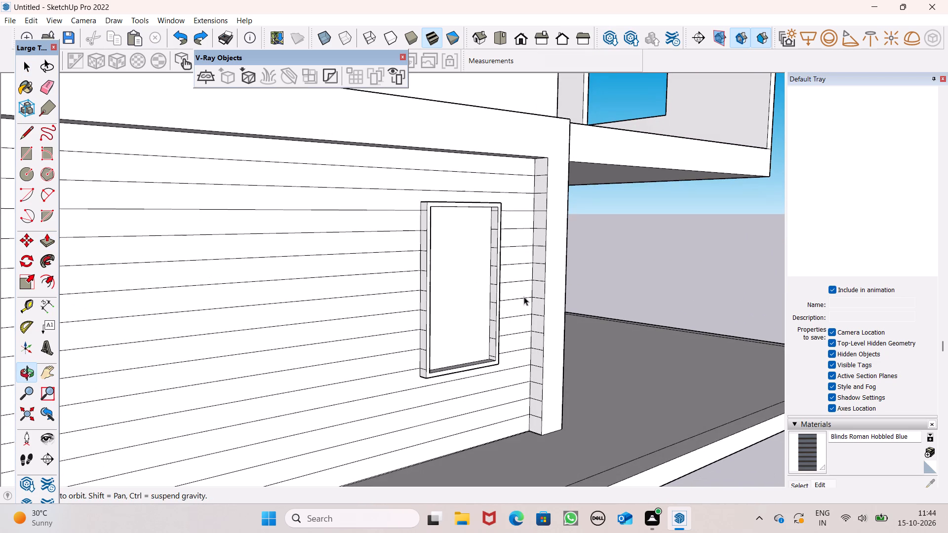
middle_drag(524, 297, 530, 300)
click(46, 90)
middle_drag(349, 277, 421, 288)
scroll(436, 267, up, 8)
scroll(430, 183, up, 5)
drag(460, 127, 467, 204)
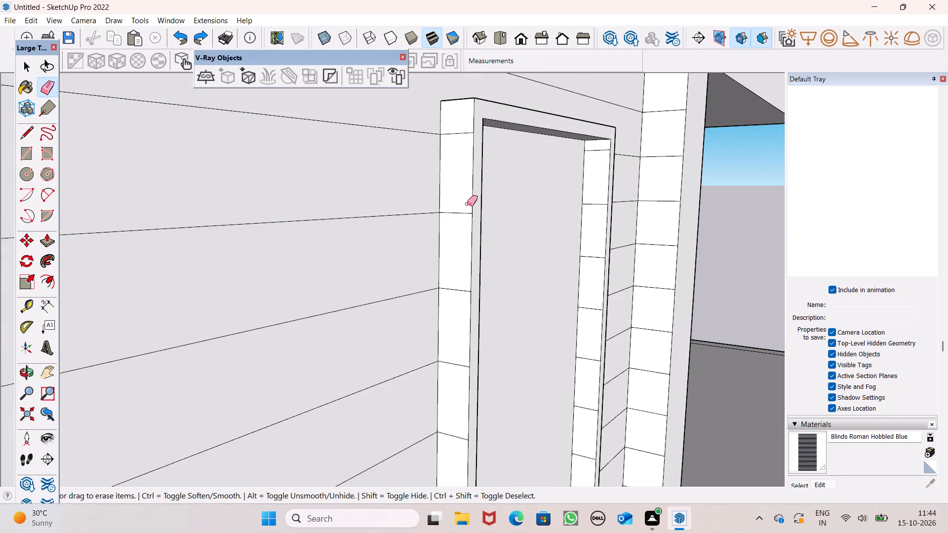
drag(467, 204, 464, 233)
scroll(489, 114, down, 3)
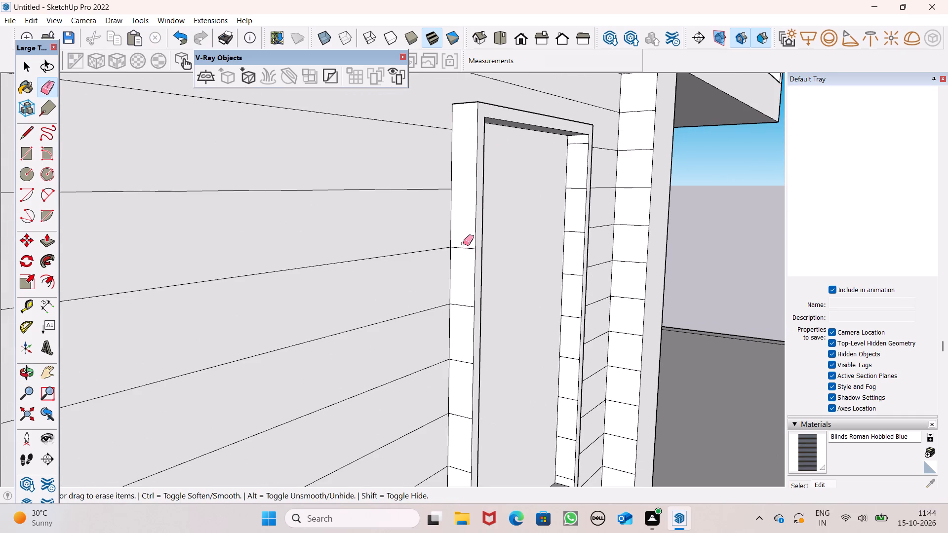
drag(463, 246, 466, 274)
drag(461, 298, 464, 313)
scroll(467, 207, down, 7)
drag(465, 288, 469, 294)
Erase the remaining slat lines on the lower part of that same outer side face of the frame.
scroll(460, 375, up, 5)
drag(464, 374, 466, 381)
drag(462, 397, 464, 419)
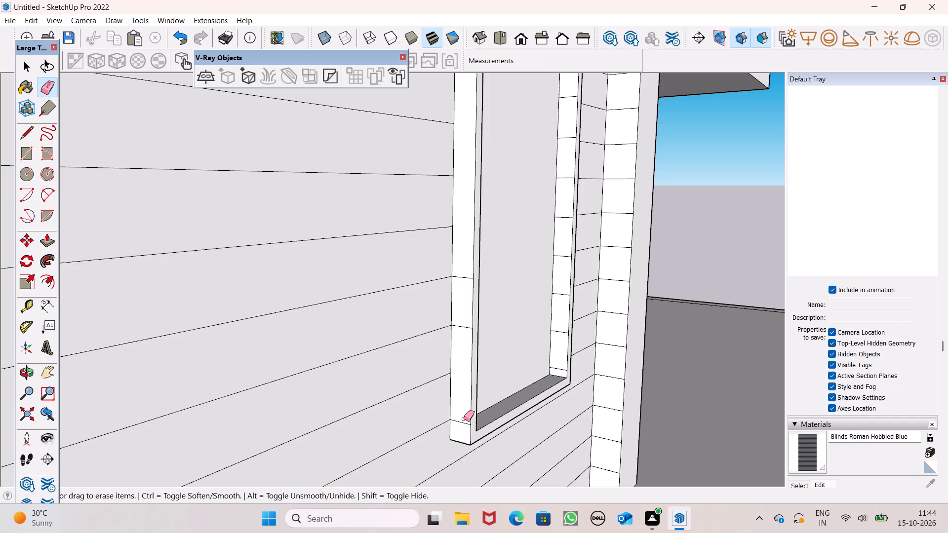
drag(464, 419, 456, 415)
drag(468, 318, 467, 325)
drag(461, 318, 462, 324)
drag(465, 266, 462, 285)
scroll(454, 282, down, 7)
Pull the frame's cleared outer side face outward about 1 3/16" with Push/Pull.
click(48, 238)
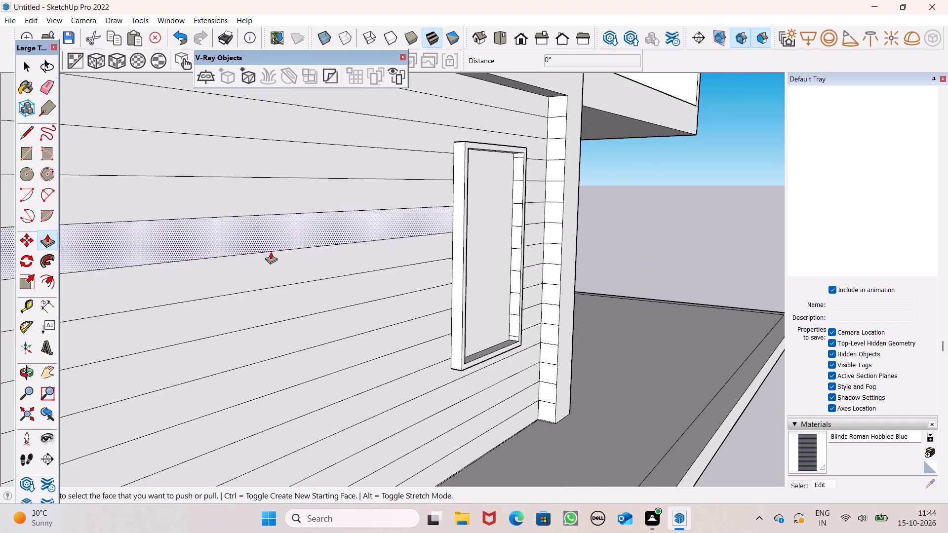
scroll(457, 279, up, 2)
drag(459, 288, 458, 293)
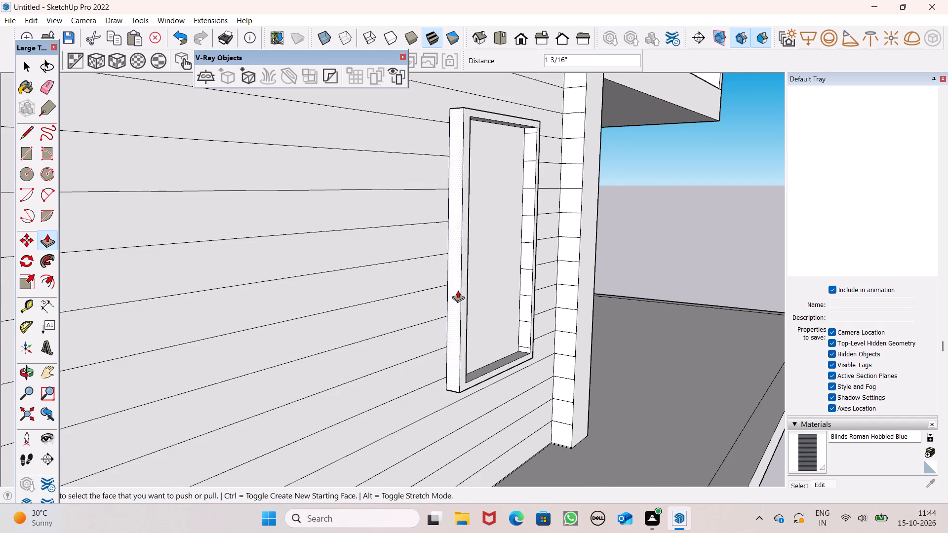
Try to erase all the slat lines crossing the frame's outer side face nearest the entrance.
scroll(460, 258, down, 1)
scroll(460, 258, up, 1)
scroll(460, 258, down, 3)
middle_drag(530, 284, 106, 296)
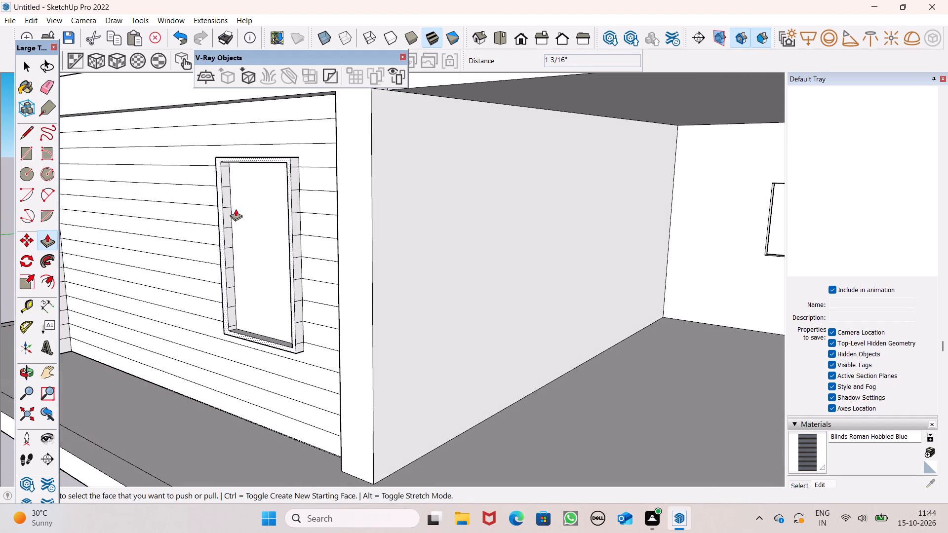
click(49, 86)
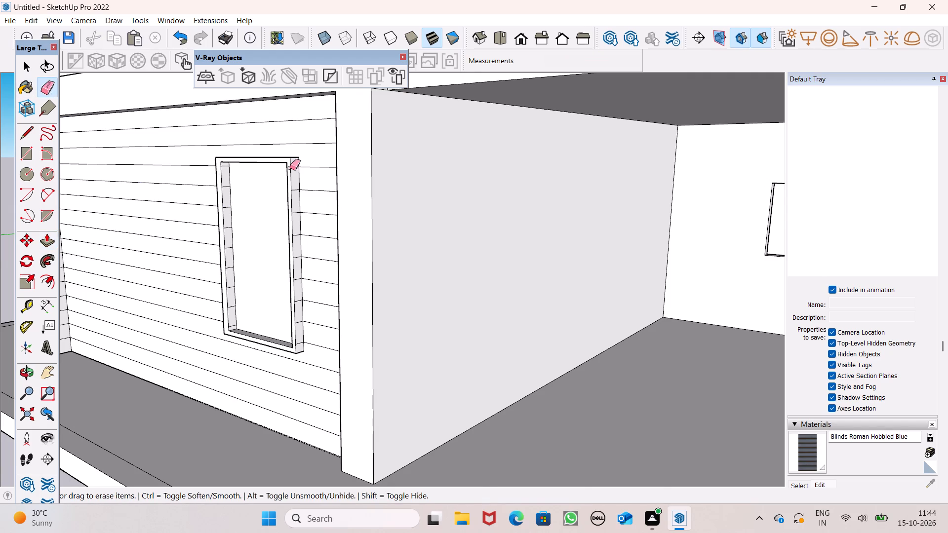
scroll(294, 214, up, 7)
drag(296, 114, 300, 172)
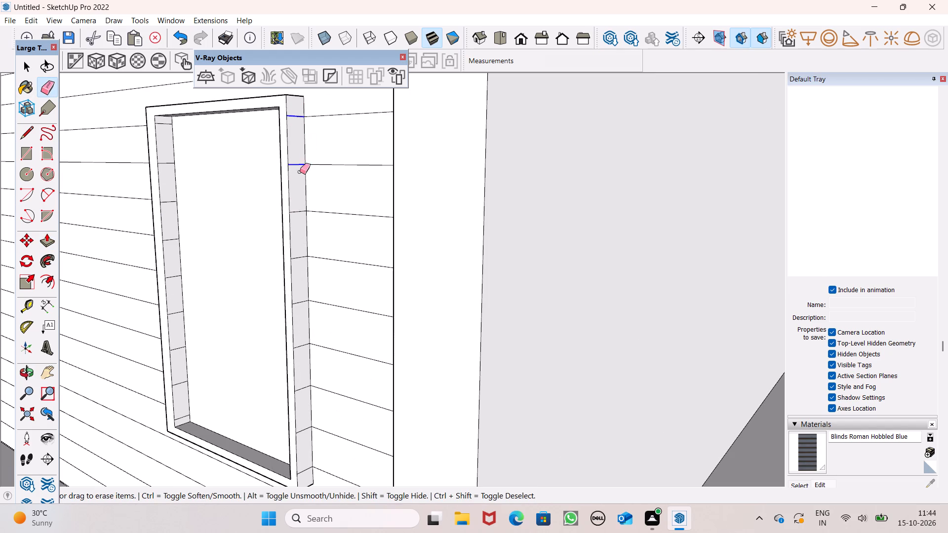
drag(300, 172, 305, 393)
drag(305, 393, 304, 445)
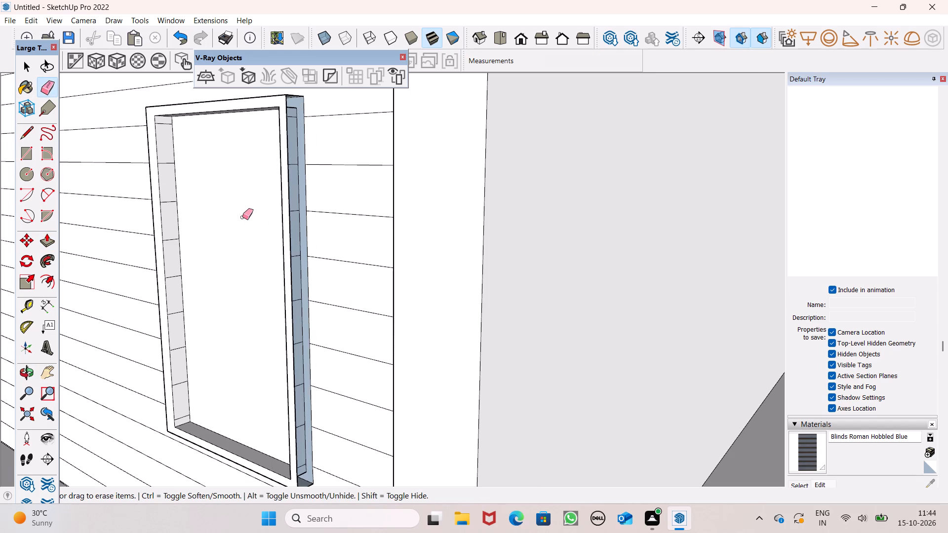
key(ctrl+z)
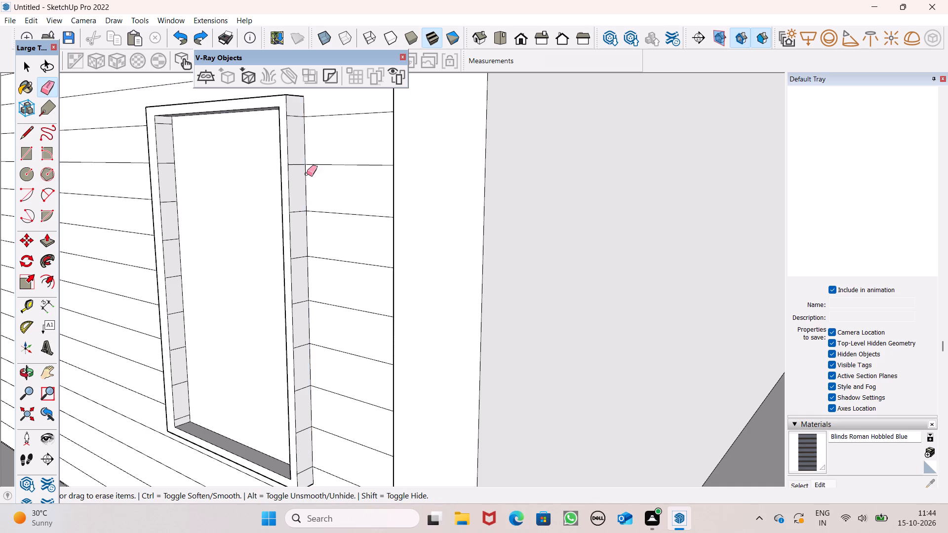
Erase the slat lines one by one on the upper part of the frame's outer side face nearest the entrance.
drag(295, 110, 295, 118)
drag(296, 145, 294, 182)
drag(299, 160, 299, 172)
scroll(322, 135, down, 4)
click(309, 189)
click(310, 219)
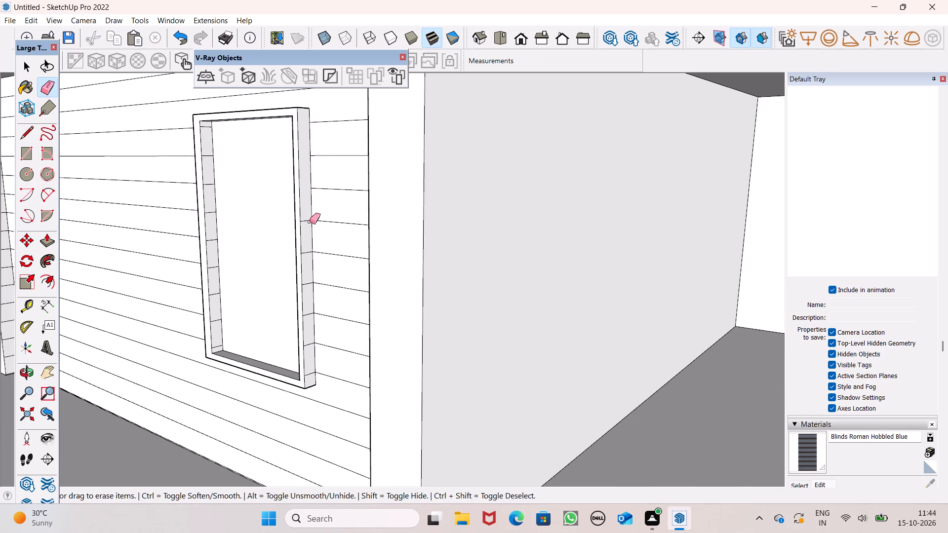
click(308, 251)
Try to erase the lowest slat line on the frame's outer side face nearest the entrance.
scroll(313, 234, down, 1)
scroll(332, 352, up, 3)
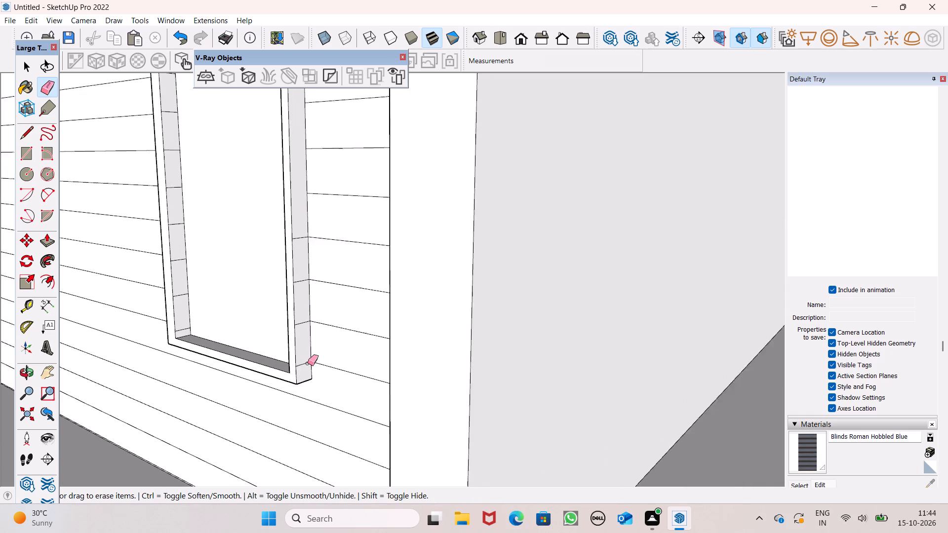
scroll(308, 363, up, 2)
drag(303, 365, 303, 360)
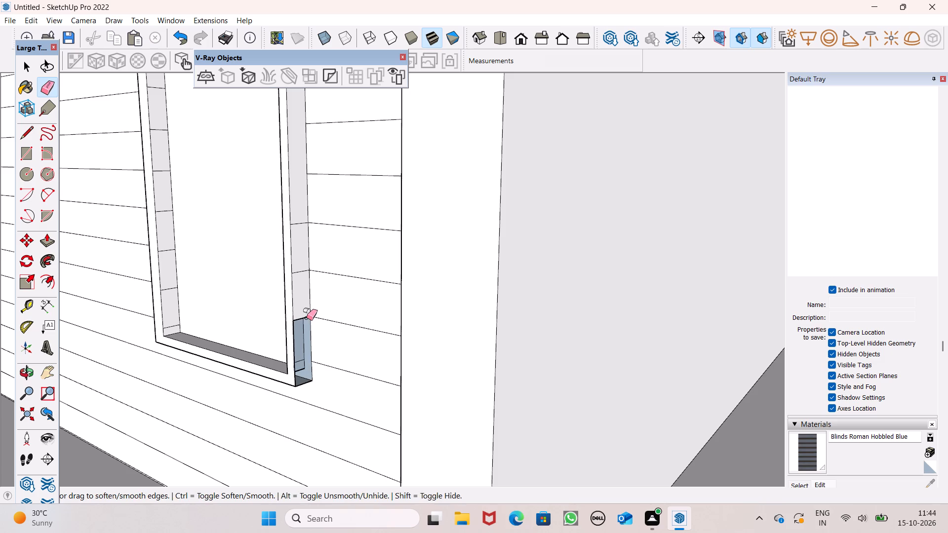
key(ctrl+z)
Erase the three slat lines above the lowest one on the frame's outer side face nearest the entrance.
scroll(307, 306, up, 6)
drag(303, 322, 295, 327)
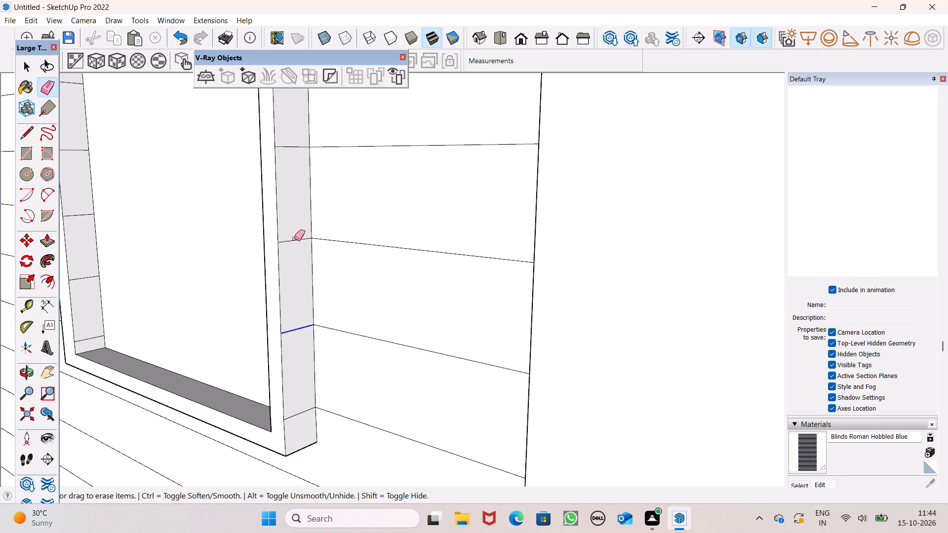
drag(299, 230, 297, 251)
drag(304, 144, 302, 144)
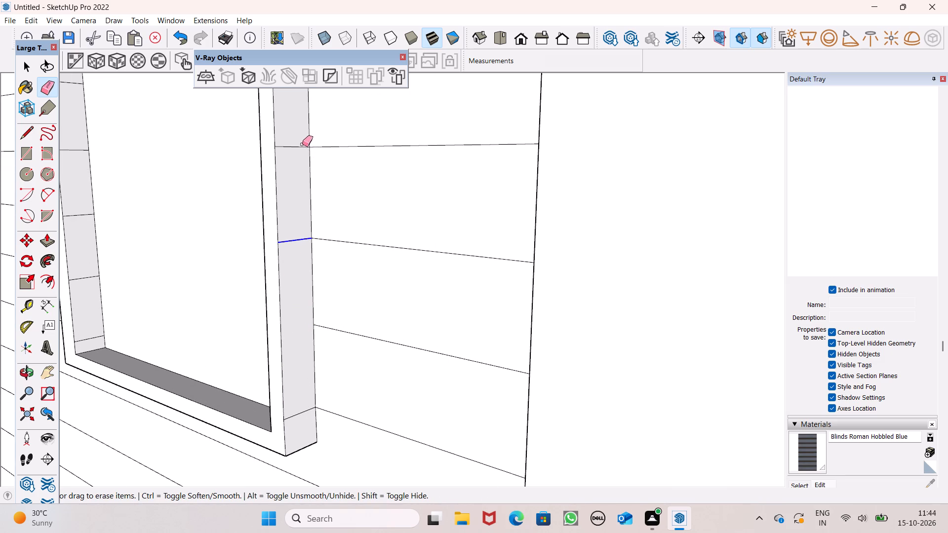
drag(302, 144, 295, 152)
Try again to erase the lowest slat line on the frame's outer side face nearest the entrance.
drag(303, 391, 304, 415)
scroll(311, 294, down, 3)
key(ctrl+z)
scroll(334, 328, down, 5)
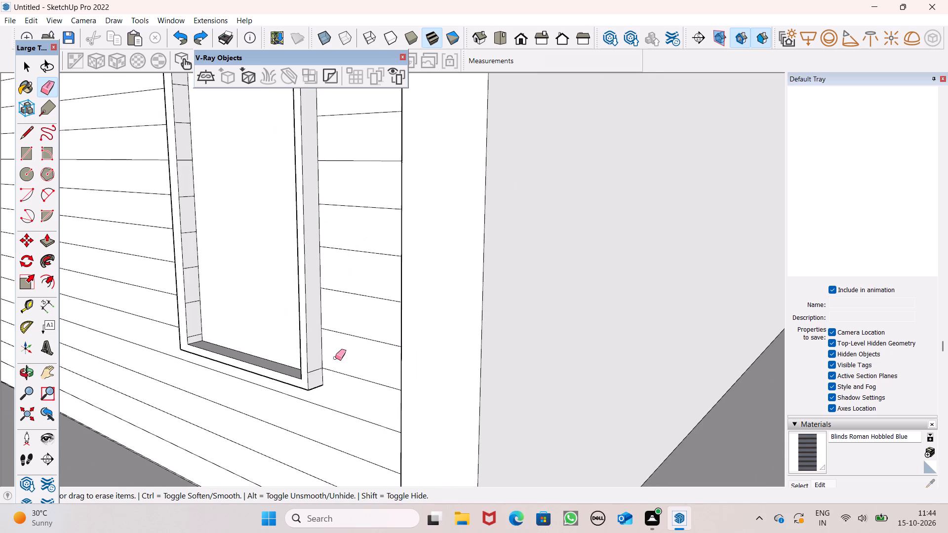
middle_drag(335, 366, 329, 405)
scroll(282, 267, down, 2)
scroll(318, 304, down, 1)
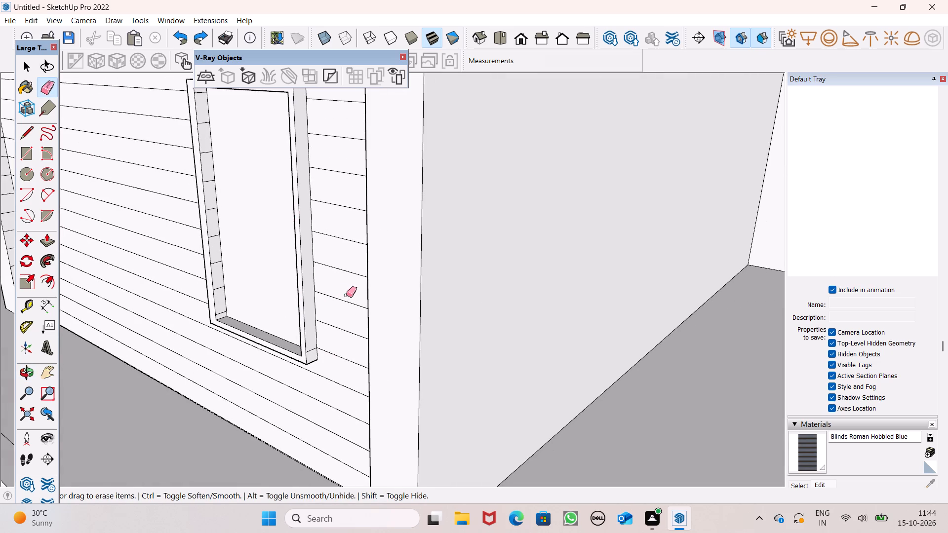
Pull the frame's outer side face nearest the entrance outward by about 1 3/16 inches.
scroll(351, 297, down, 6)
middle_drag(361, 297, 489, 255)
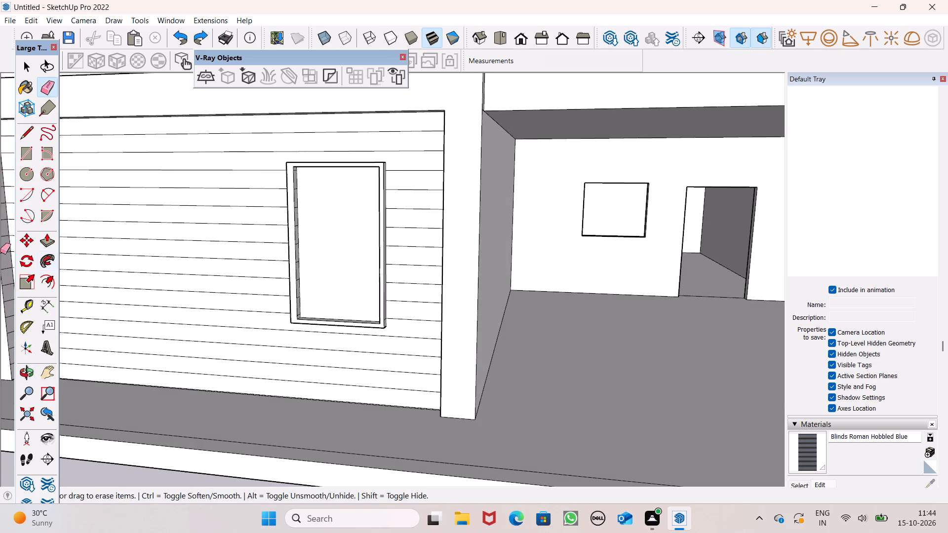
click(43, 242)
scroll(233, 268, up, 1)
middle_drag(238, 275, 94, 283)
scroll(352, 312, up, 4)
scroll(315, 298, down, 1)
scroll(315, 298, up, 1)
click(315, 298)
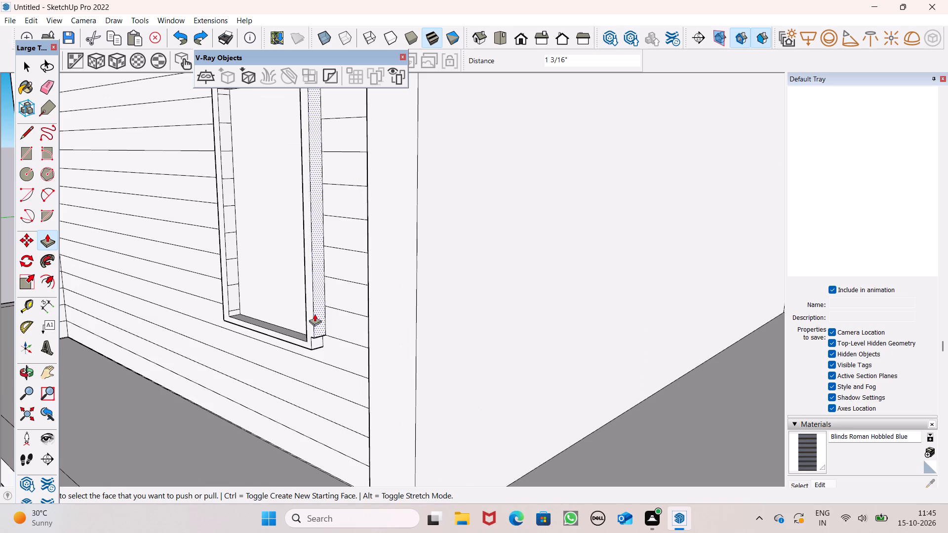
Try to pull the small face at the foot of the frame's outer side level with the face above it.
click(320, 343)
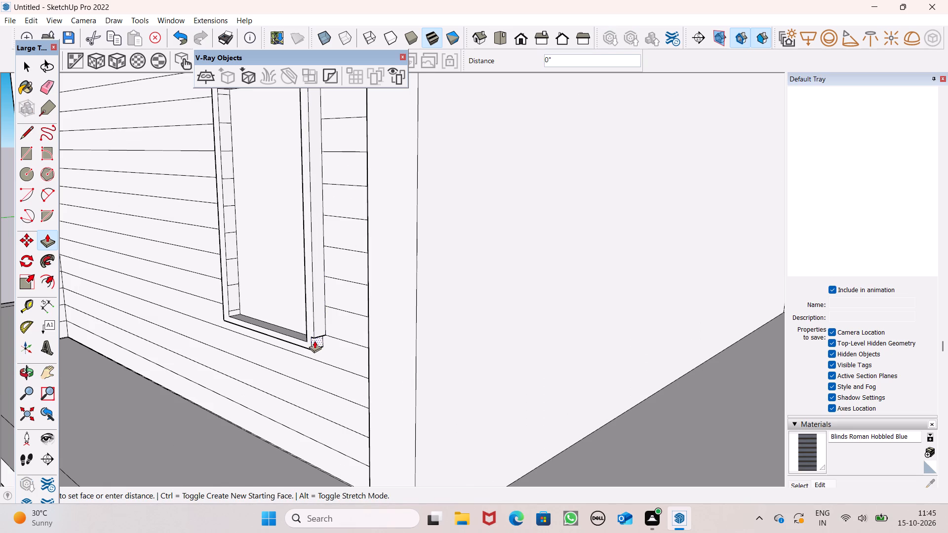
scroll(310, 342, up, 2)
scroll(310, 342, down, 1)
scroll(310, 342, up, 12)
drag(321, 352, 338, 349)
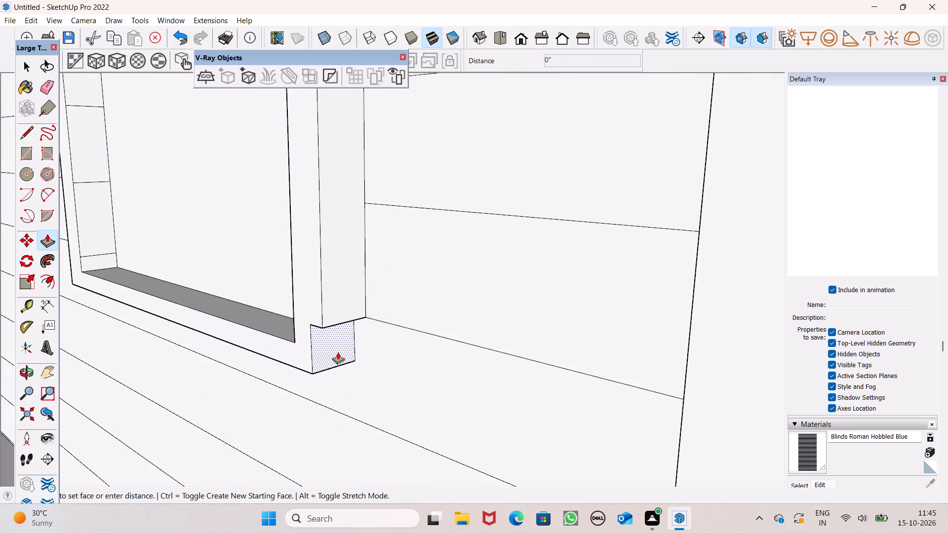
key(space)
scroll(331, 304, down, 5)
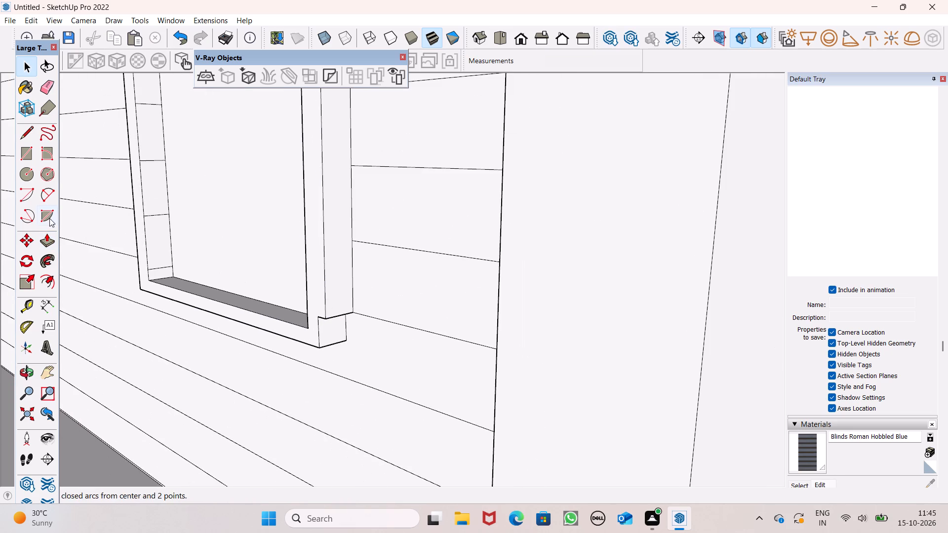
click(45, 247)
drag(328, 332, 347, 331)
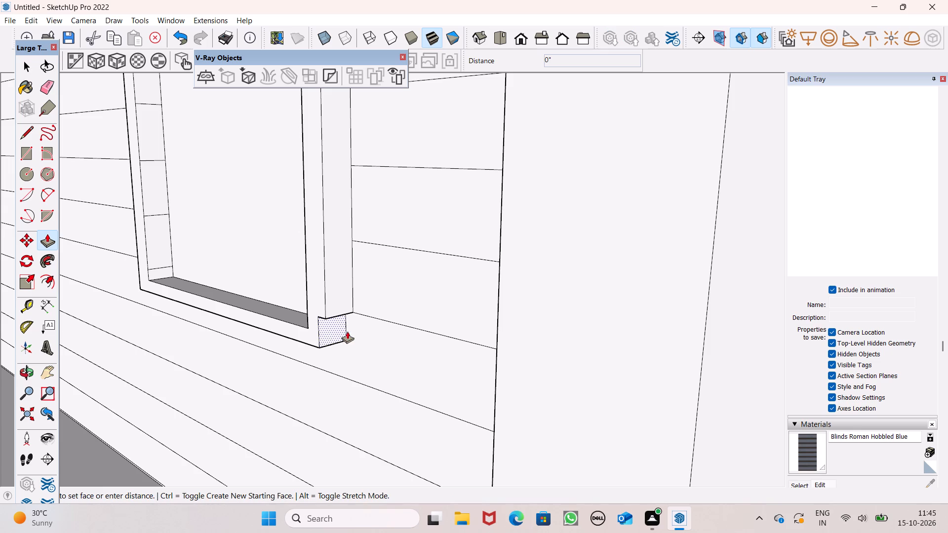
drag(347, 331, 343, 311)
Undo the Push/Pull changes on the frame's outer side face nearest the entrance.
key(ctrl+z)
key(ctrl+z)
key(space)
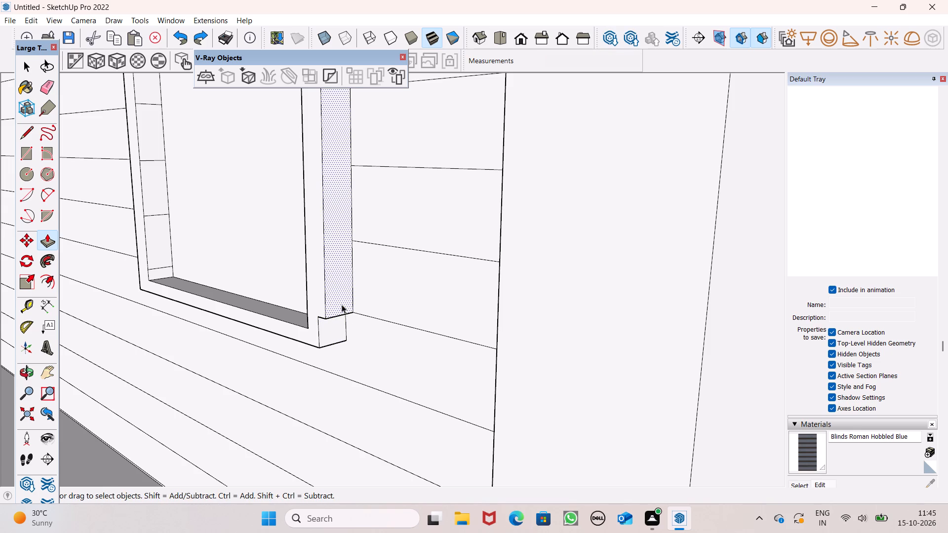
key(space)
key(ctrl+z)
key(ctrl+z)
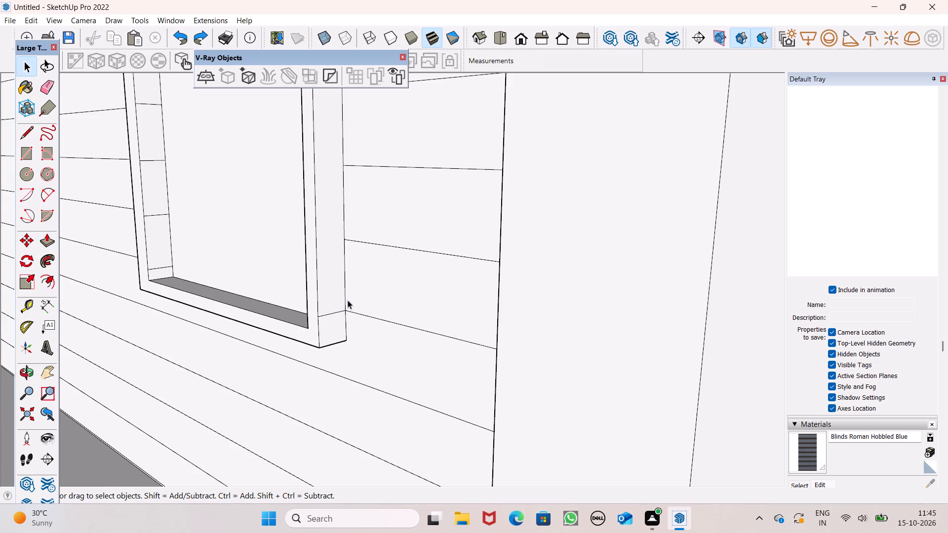
Examine the framed opening on the slatted panel and the building's exterior as a whole.
scroll(348, 299, down, 9)
click(367, 282)
key(space)
scroll(368, 282, down, 6)
scroll(377, 280, up, 1)
middle_drag(383, 280, 472, 273)
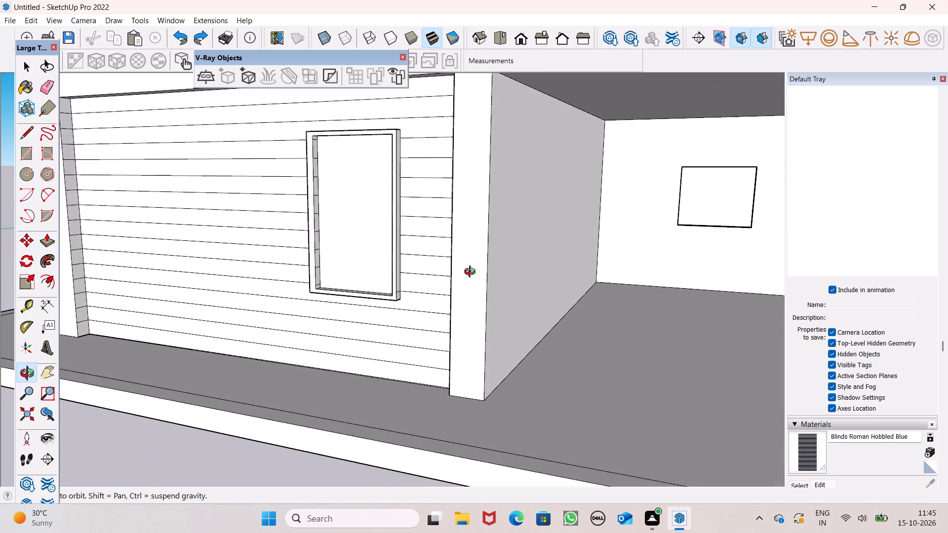
middle_drag(472, 273, 473, 273)
scroll(454, 250, down, 2)
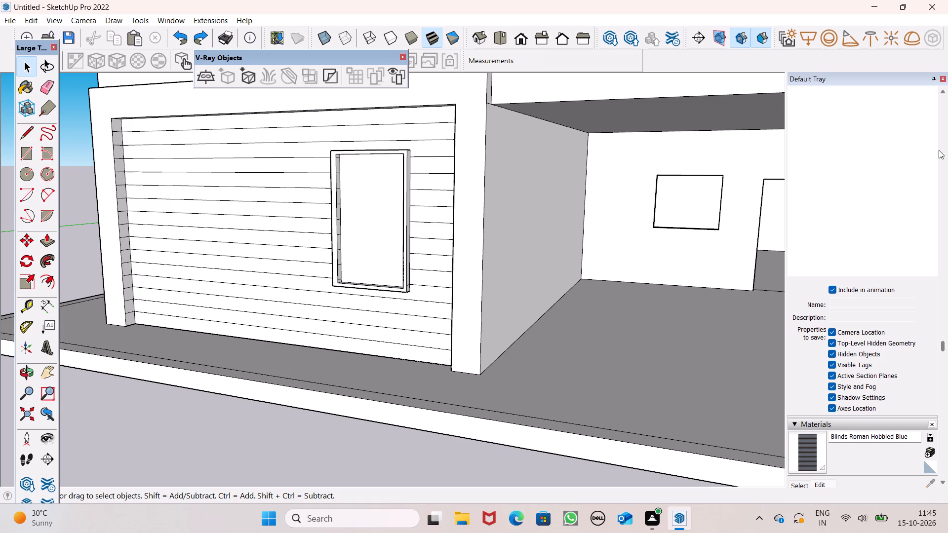
scroll(944, 167, down, 3)
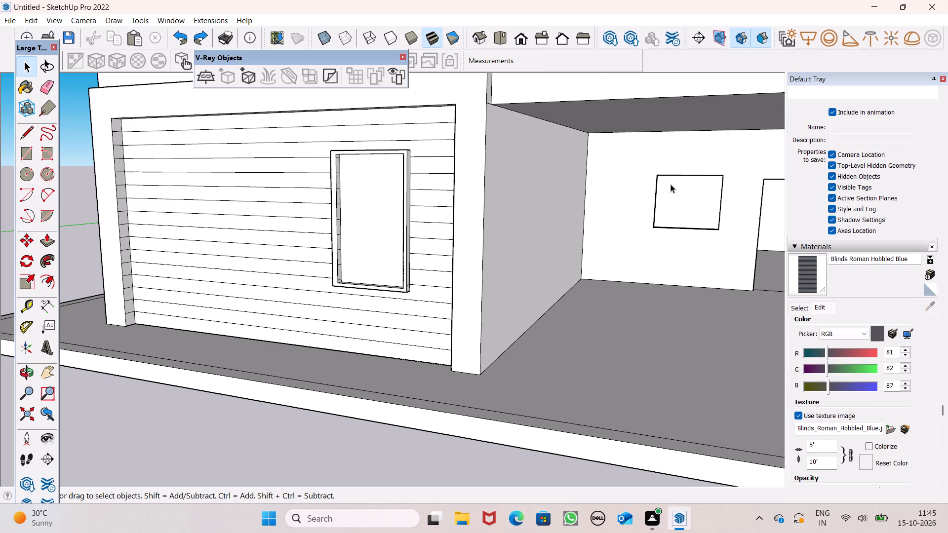
scroll(671, 181, down, 1)
scroll(555, 224, down, 8)
scroll(536, 265, up, 1)
scroll(536, 265, down, 10)
middle_drag(516, 296, 857, 345)
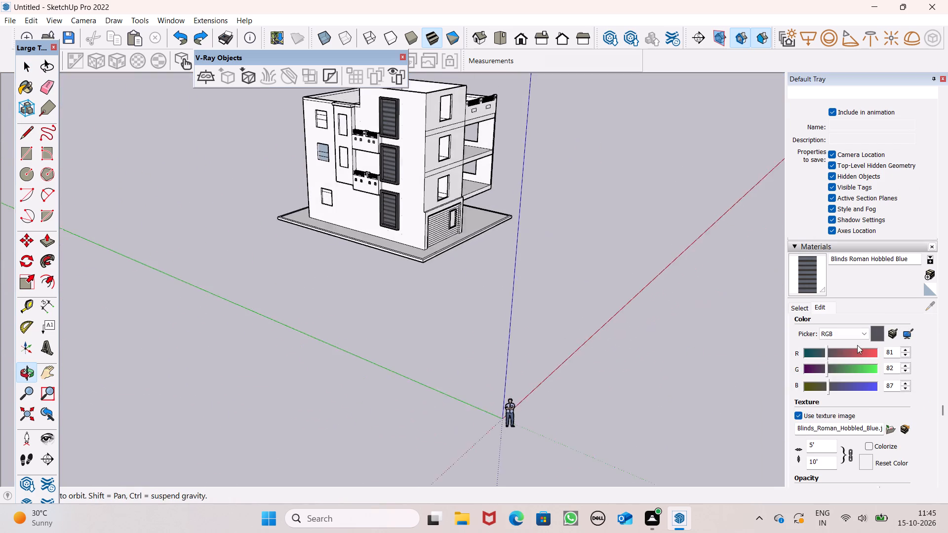
middle_drag(857, 345, 863, 351)
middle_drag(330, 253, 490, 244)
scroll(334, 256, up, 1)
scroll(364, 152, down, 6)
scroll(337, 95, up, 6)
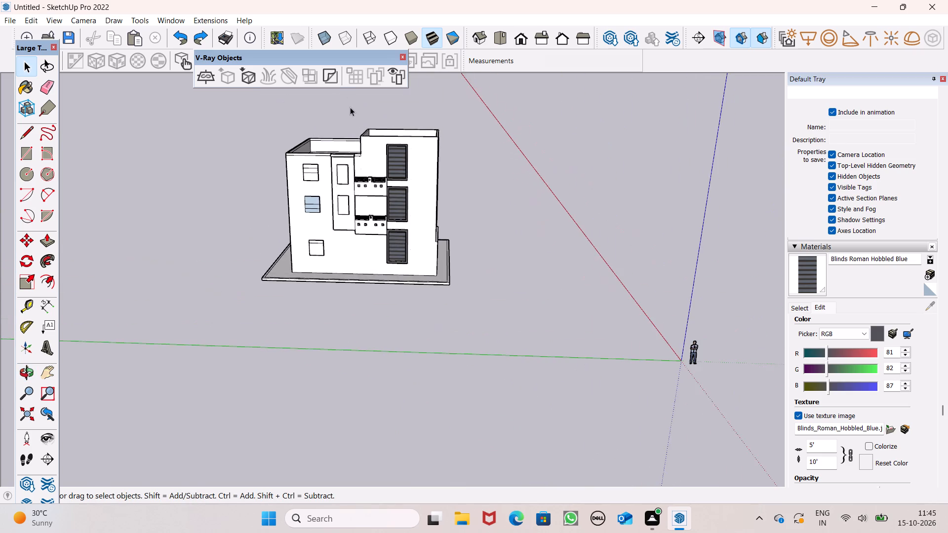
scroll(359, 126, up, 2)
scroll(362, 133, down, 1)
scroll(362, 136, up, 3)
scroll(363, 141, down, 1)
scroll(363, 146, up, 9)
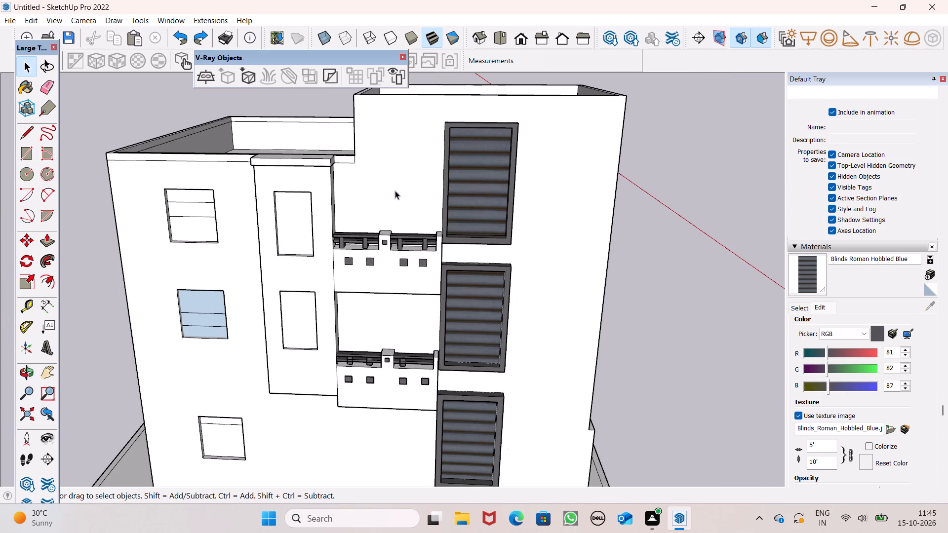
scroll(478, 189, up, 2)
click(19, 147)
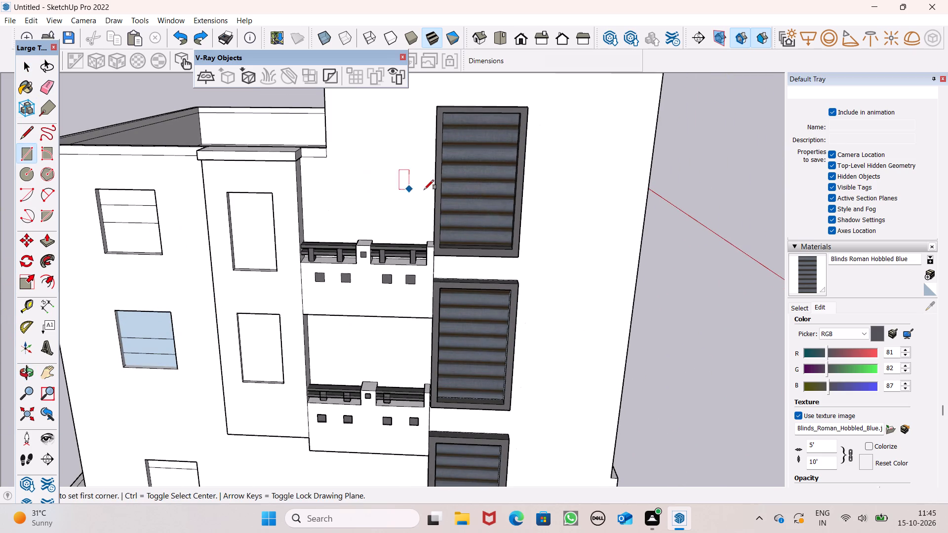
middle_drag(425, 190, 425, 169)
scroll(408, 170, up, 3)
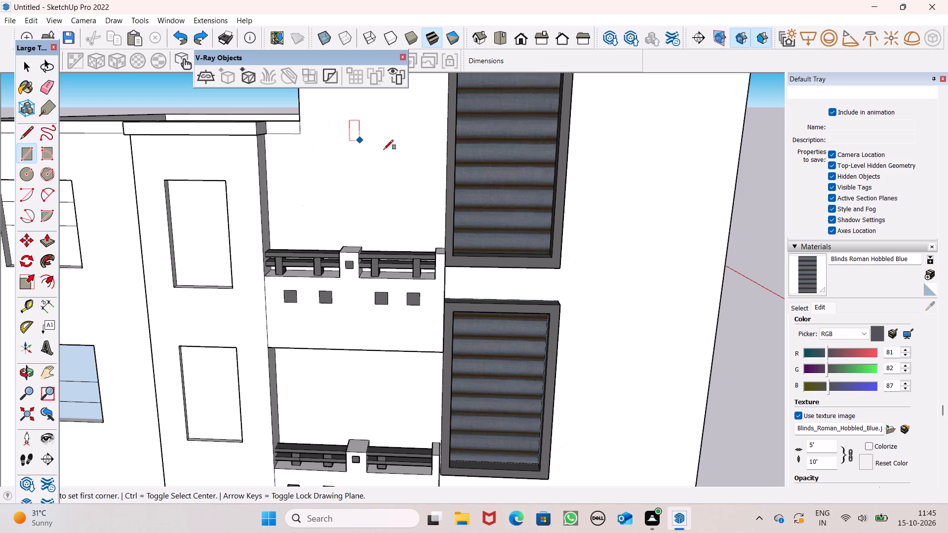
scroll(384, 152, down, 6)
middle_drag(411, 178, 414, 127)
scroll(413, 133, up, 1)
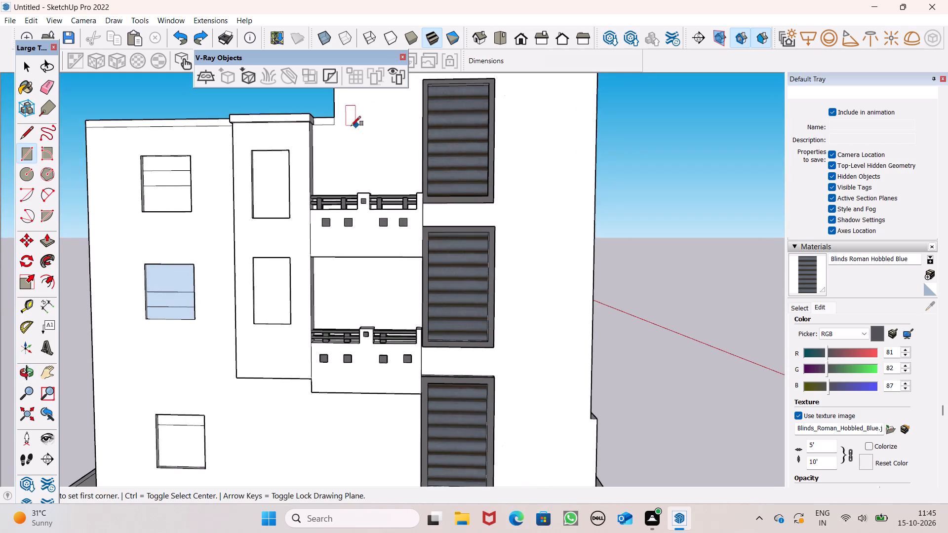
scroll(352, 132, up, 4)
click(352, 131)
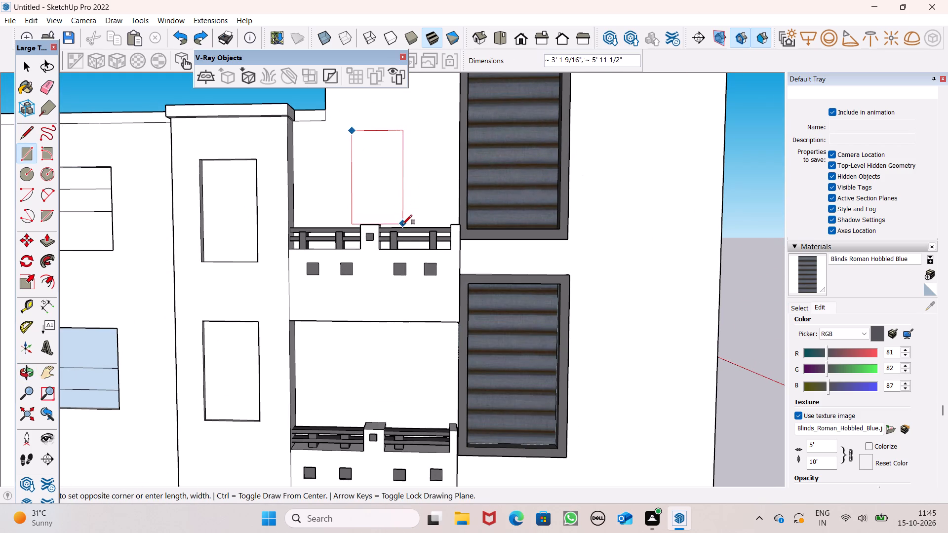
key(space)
Draw an upright rectangle on the recessed wall above the upper balcony railing, between the projecting bay and the top shutter.
scroll(408, 190, down, 2)
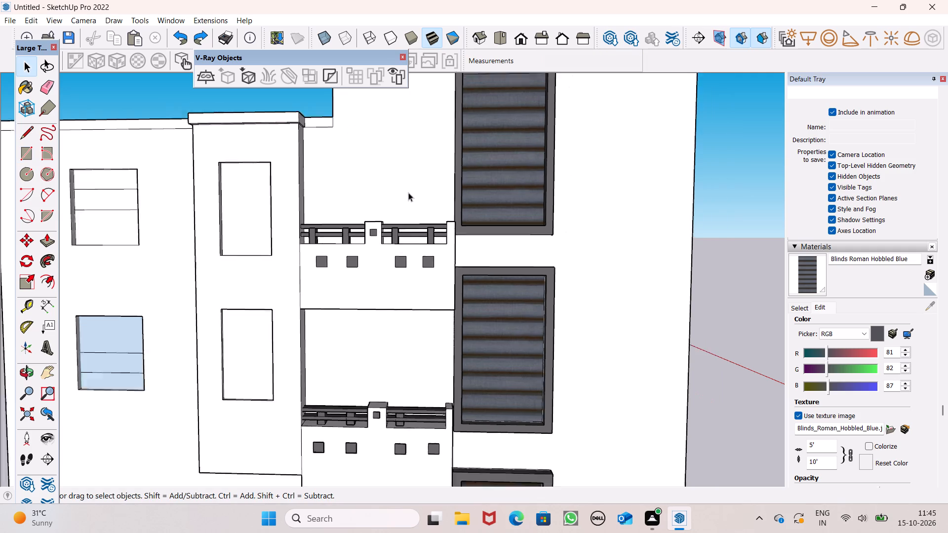
scroll(408, 192, down, 2)
middle_drag(411, 217, 440, 397)
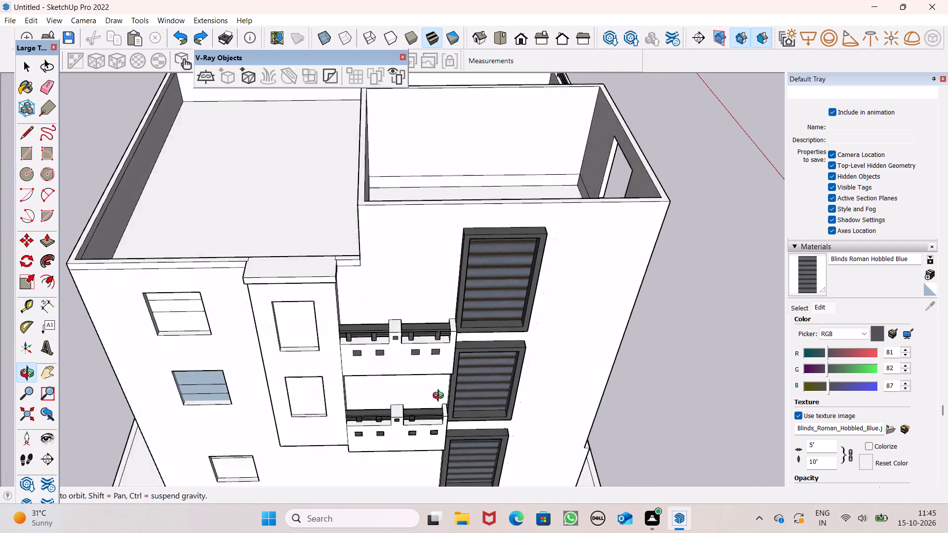
middle_drag(440, 397, 447, 322)
scroll(444, 257, up, 3)
scroll(488, 273, up, 1)
middle_drag(488, 273, 495, 248)
click(25, 149)
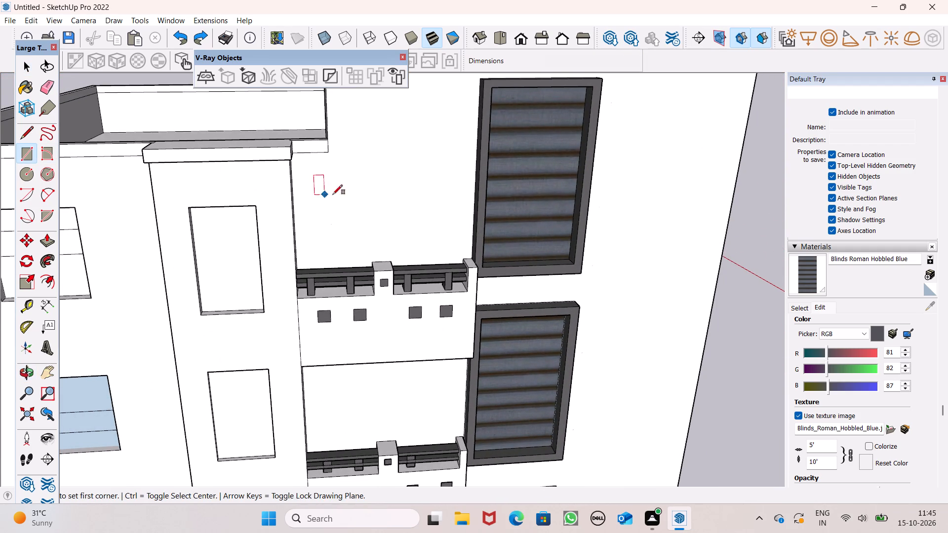
scroll(363, 194, up, 2)
click(342, 154)
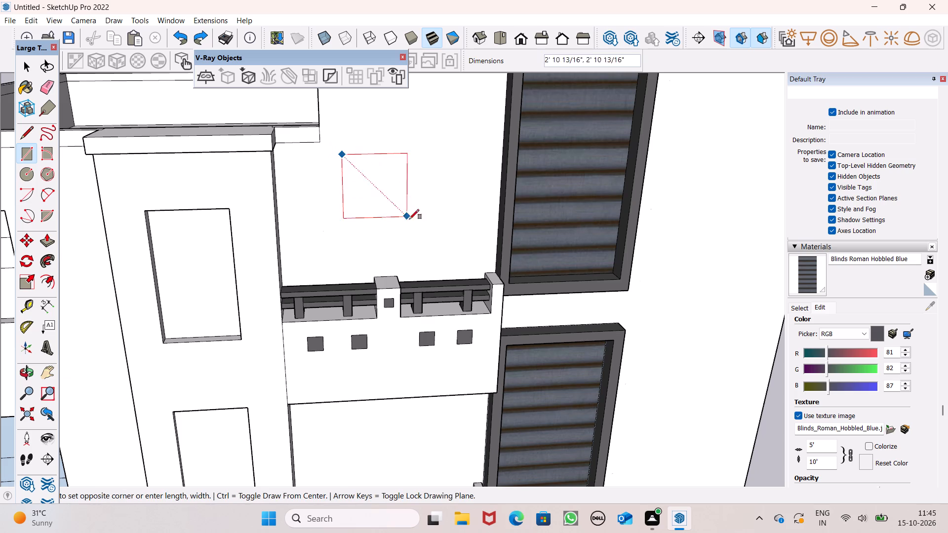
click(416, 265)
scroll(357, 181, down, 6)
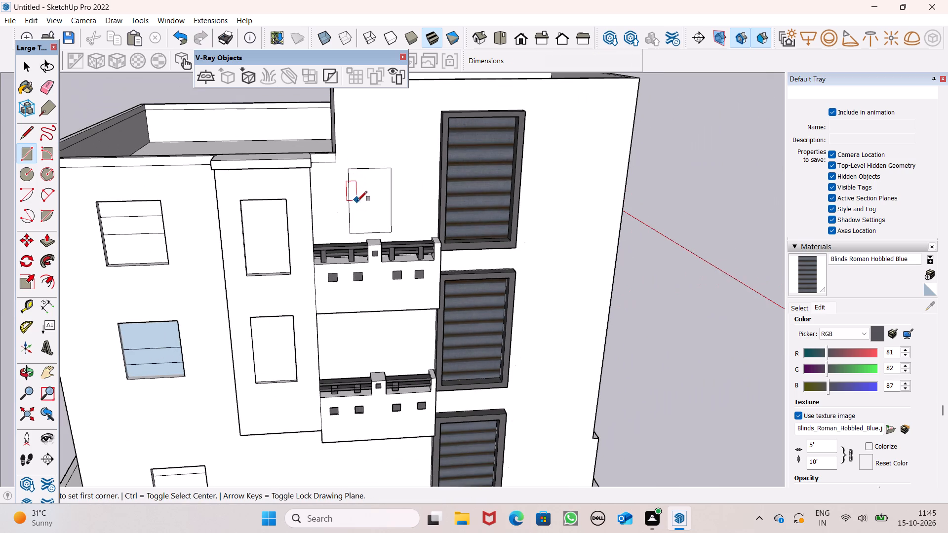
Copy the new rectangle with its outline about 11' 8" straight down onto the wall behind the lower balcony.
key(space)
double_click(380, 200)
scroll(379, 196, down, 5)
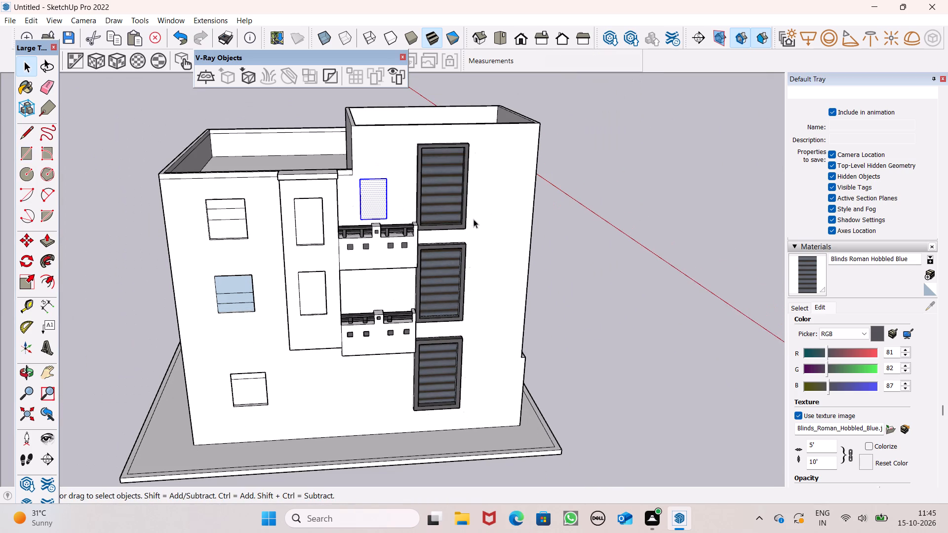
key(m)
key(Return)
scroll(437, 232, up, 5)
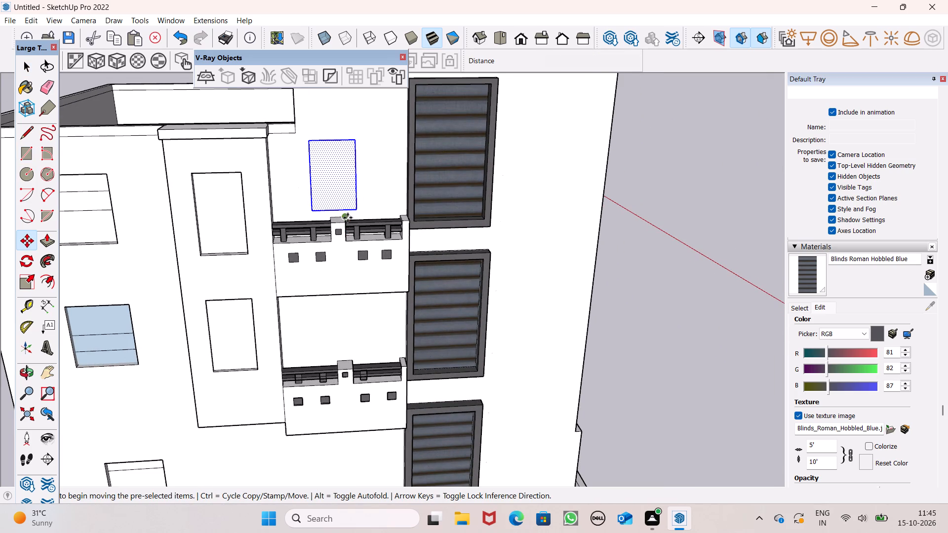
drag(356, 210, 362, 349)
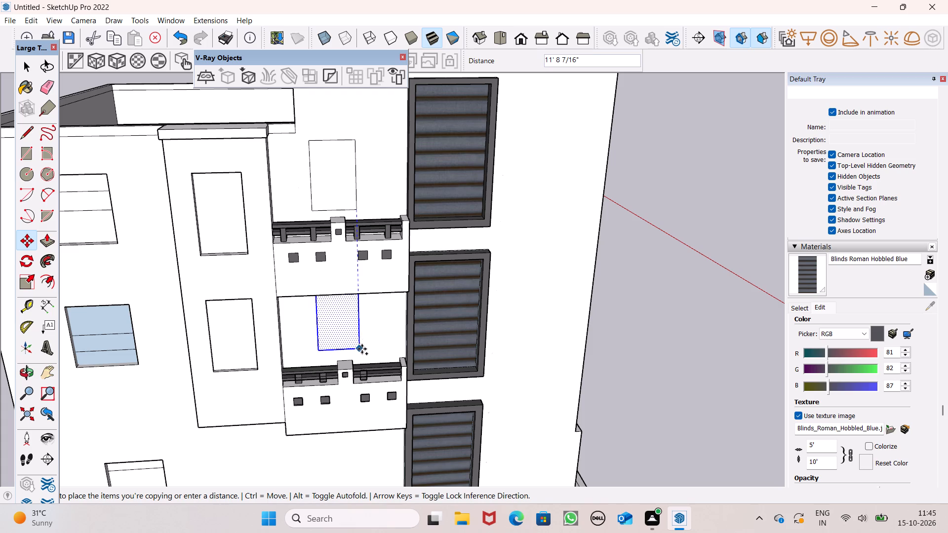
drag(362, 349, 365, 350)
Move the copied rectangle down the wall so its bottom edge sits behind the lower balcony railing.
middle_drag(385, 358, 385, 339)
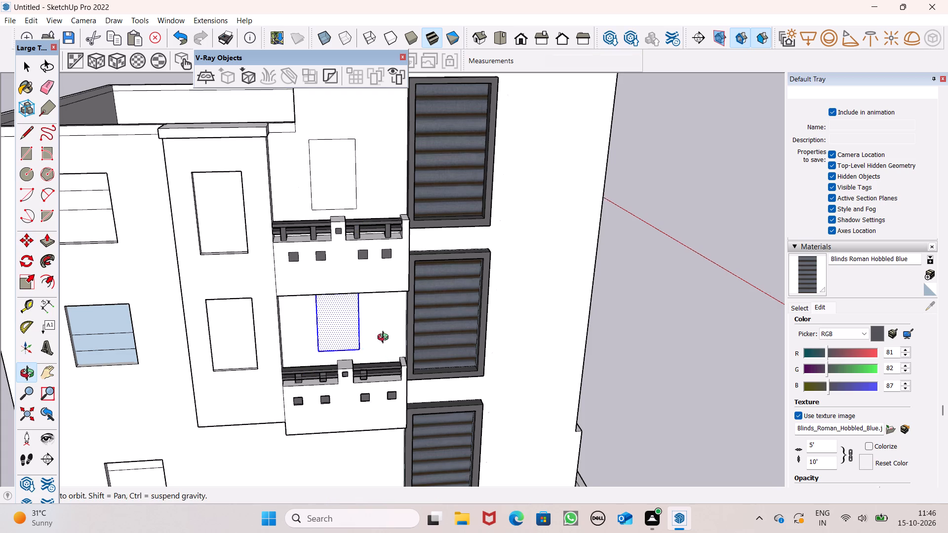
middle_drag(385, 339, 368, 265)
scroll(357, 270, up, 7)
middle_drag(372, 326, 244, 384)
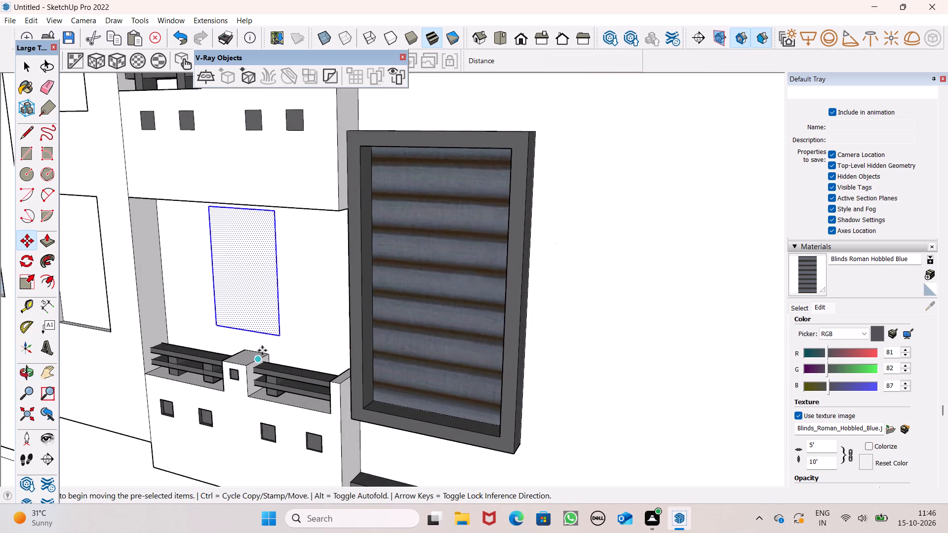
scroll(290, 329, up, 4)
drag(272, 341, 293, 379)
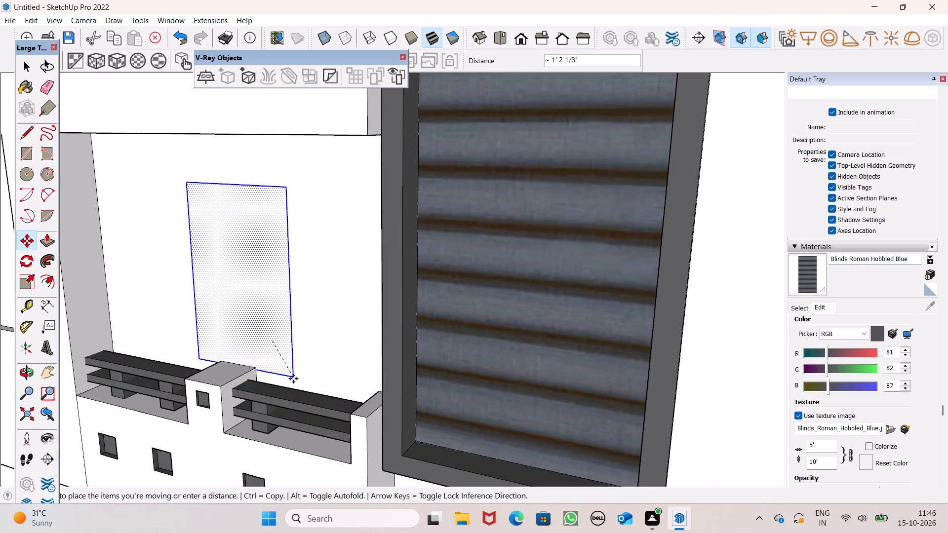
drag(293, 379, 294, 391)
key(space)
scroll(354, 221, down, 7)
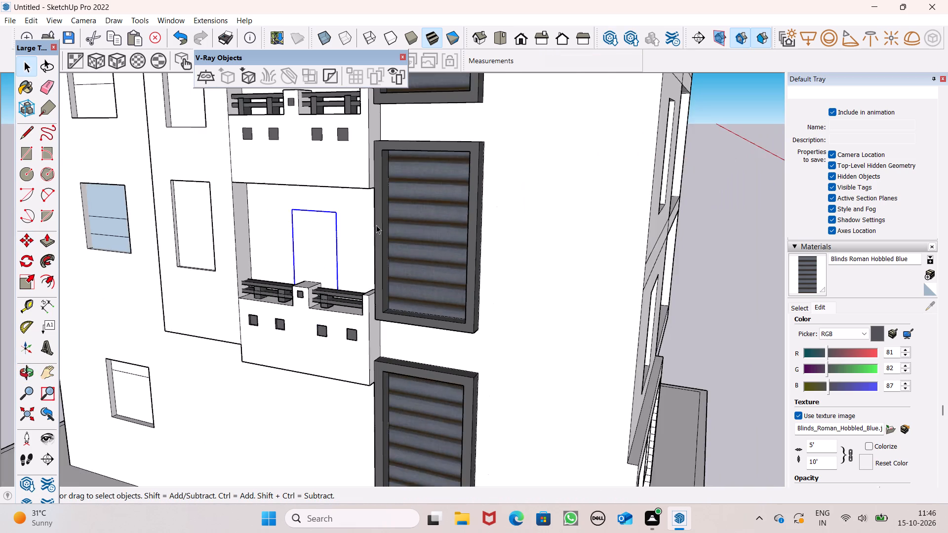
scroll(376, 225, down, 10)
click(654, 272)
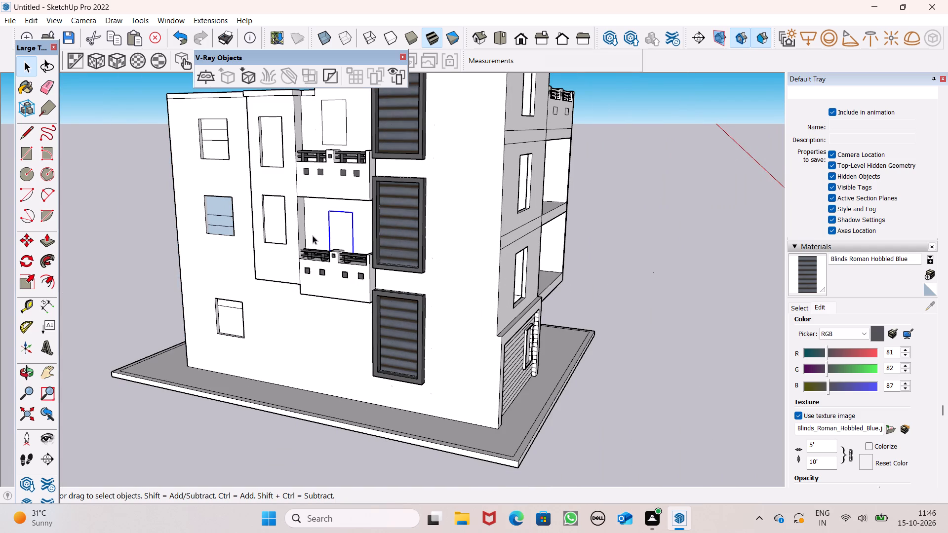
Push the rectangle behind the lower balcony about 2' 1 11/16" into the wall to cut a door opening.
scroll(313, 235, down, 1)
scroll(330, 238, up, 1)
middle_drag(335, 242, 451, 264)
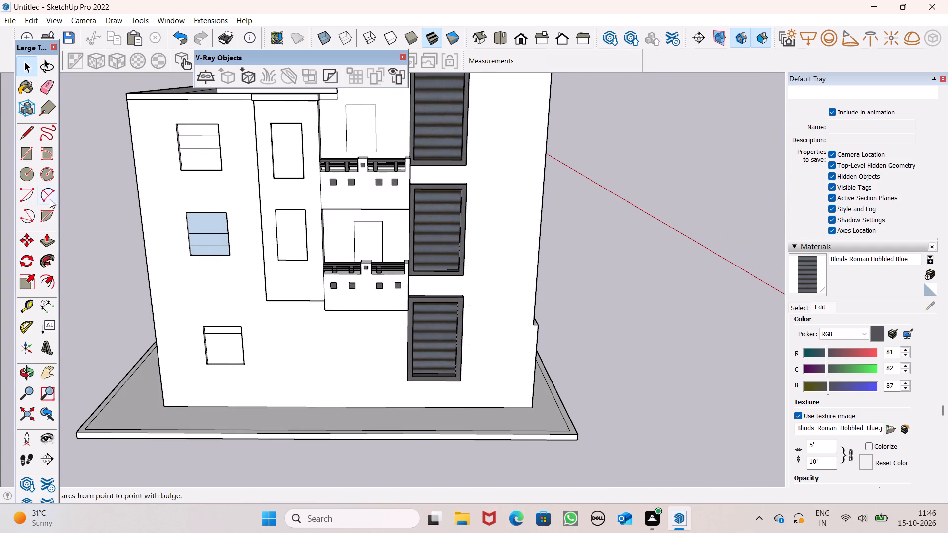
drag(43, 244, 59, 246)
scroll(311, 244, up, 3)
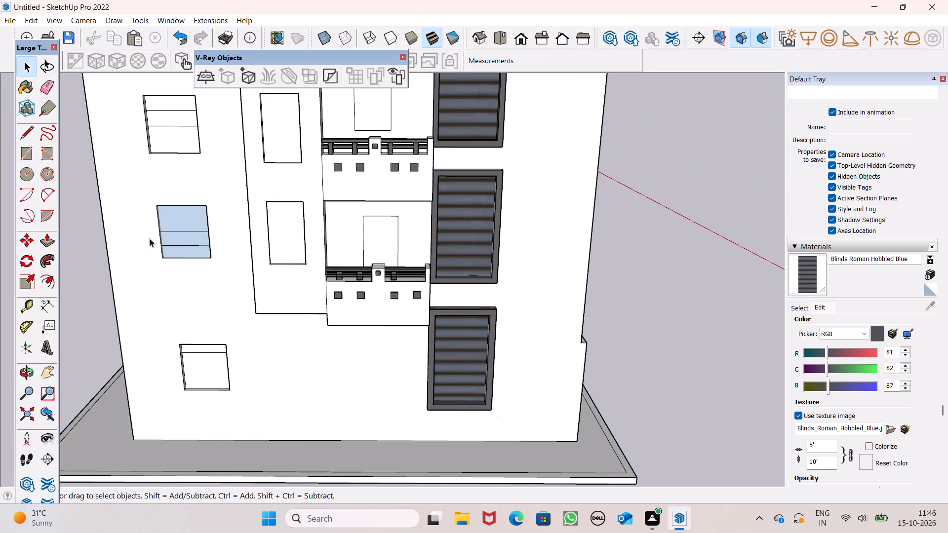
click(42, 242)
scroll(395, 250, up, 5)
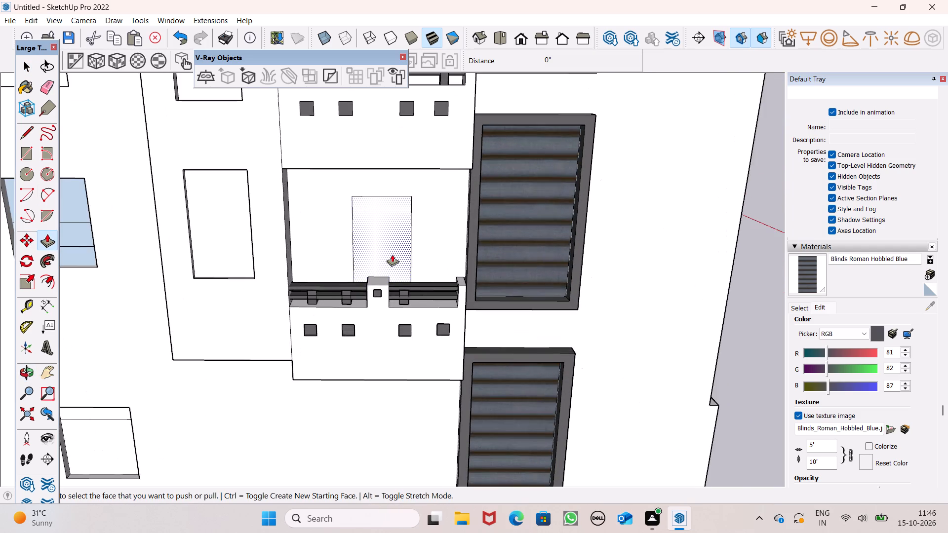
drag(385, 261, 388, 250)
scroll(384, 289, down, 7)
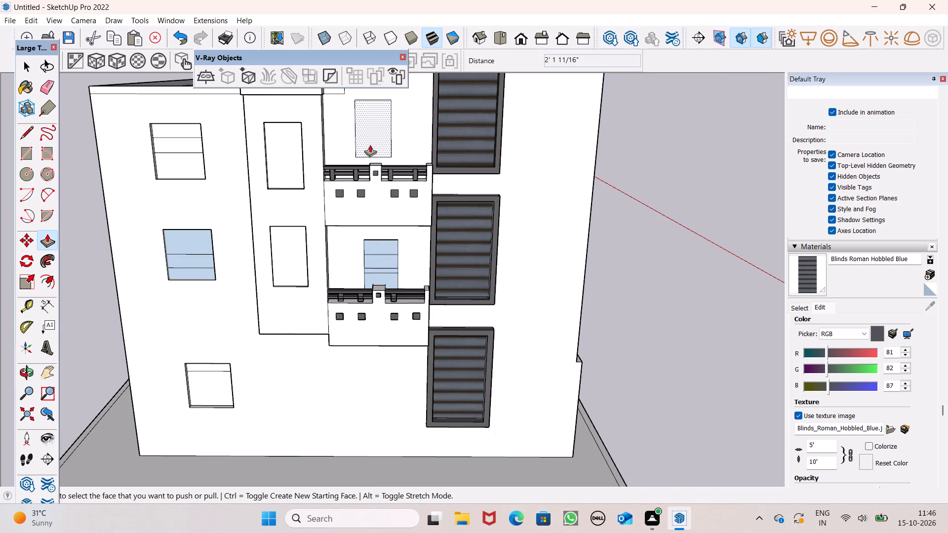
Push the rectangle above the upper balcony railing into the wall to cut a door opening.
drag(370, 144, 381, 134)
key(space)
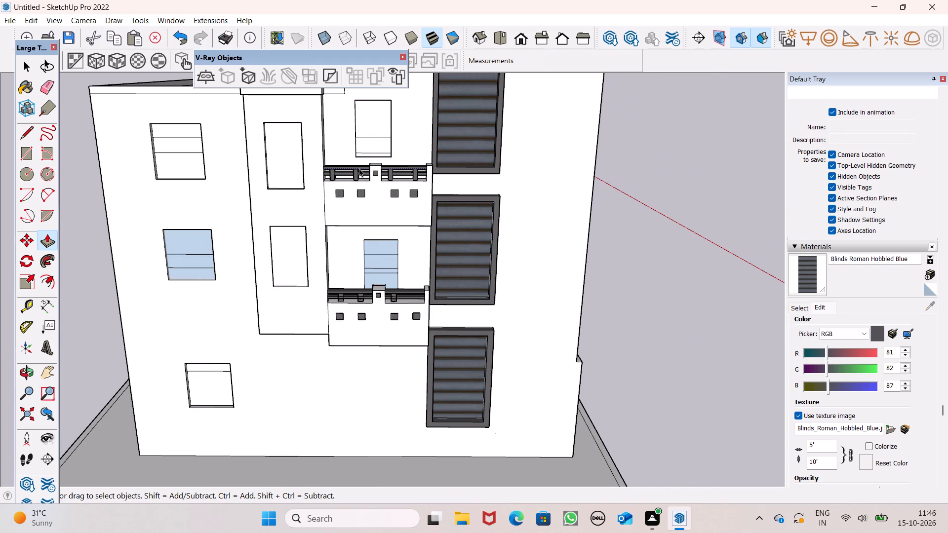
Paint the pane inside the framed opening on the slatted ground-floor panel with Blinds Roman Hobbled Blue.
scroll(394, 174, down, 4)
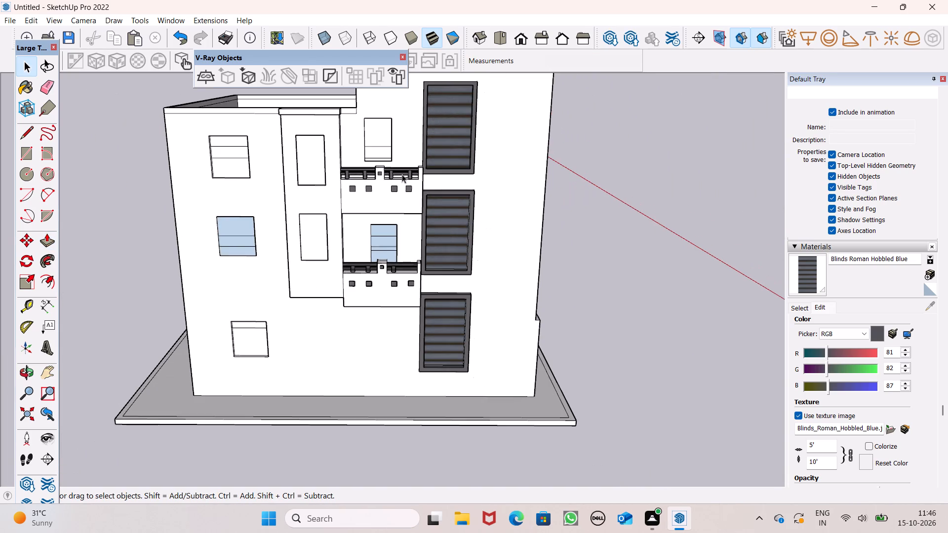
scroll(409, 180, down, 5)
scroll(569, 228, down, 3)
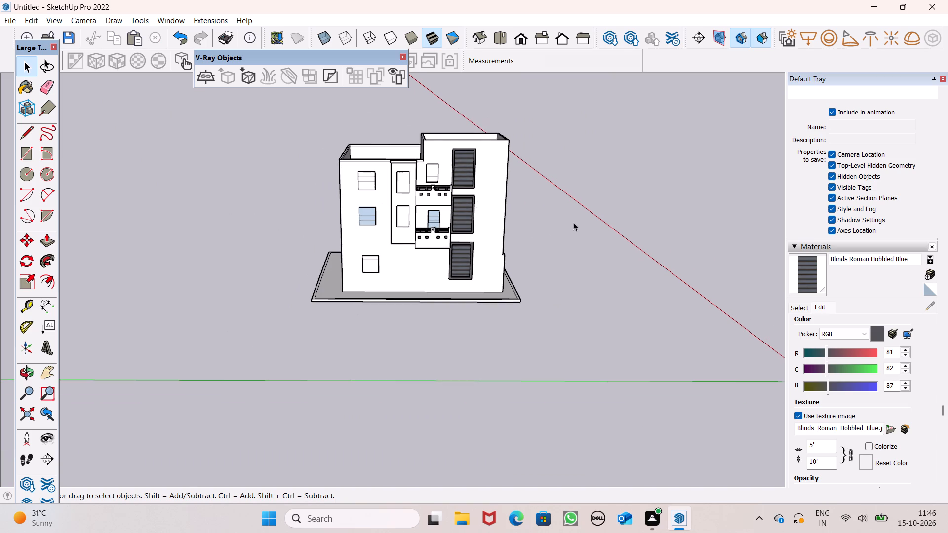
middle_drag(595, 242, 266, 240)
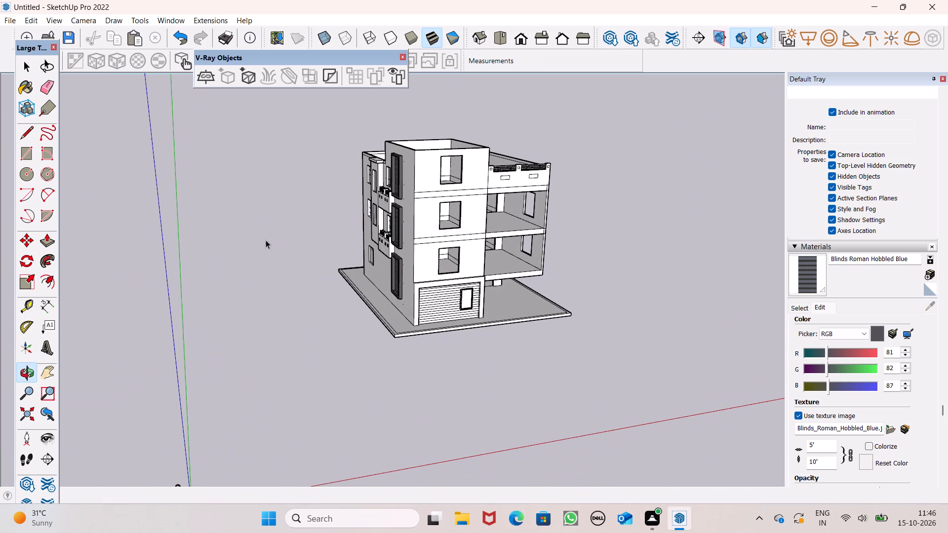
scroll(447, 200, down, 1)
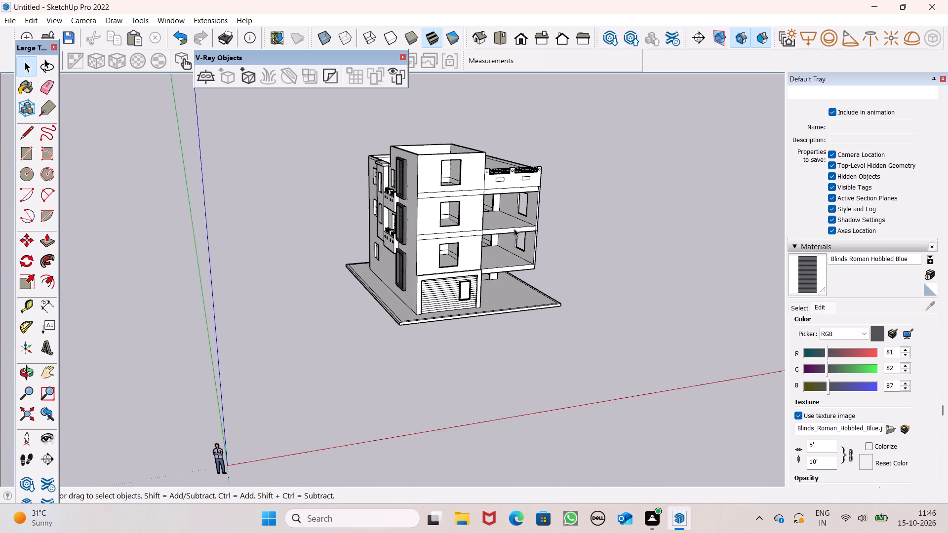
middle_drag(514, 231, 394, 220)
scroll(516, 217, up, 3)
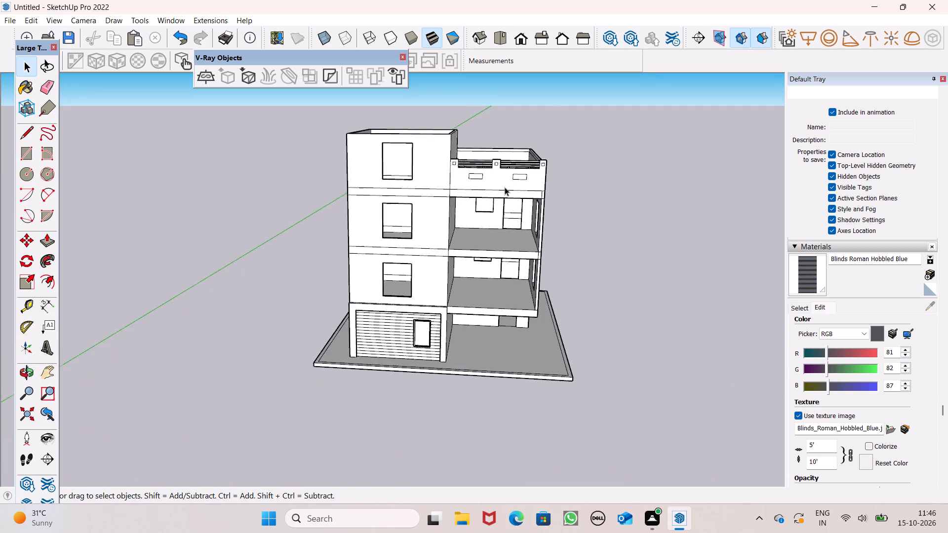
scroll(505, 187, up, 4)
scroll(488, 84, up, 6)
scroll(537, 148, up, 1)
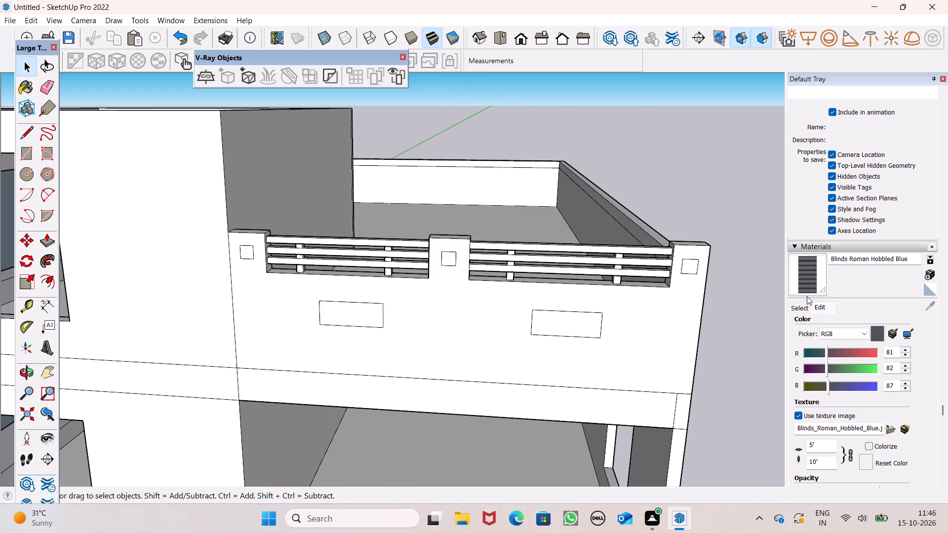
click(812, 278)
scroll(761, 206, down, 5)
scroll(484, 255, down, 7)
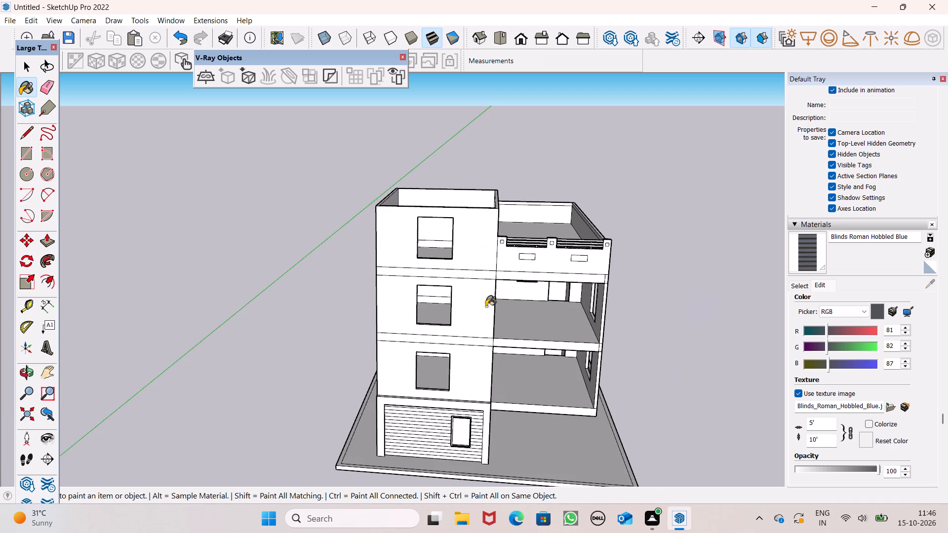
scroll(451, 436, up, 6)
click(461, 433)
scroll(497, 459, up, 4)
scroll(497, 458, down, 1)
scroll(497, 458, up, 1)
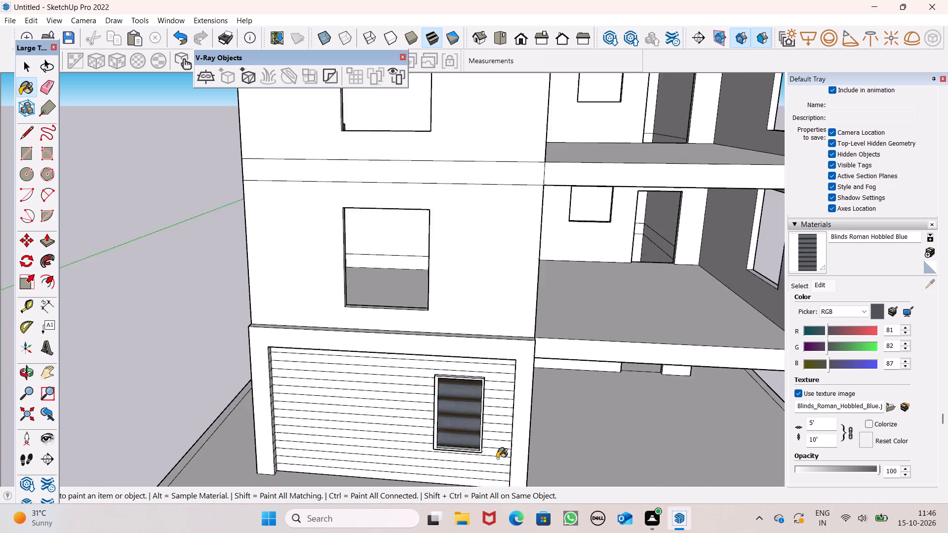
scroll(497, 458, up, 1)
key(space)
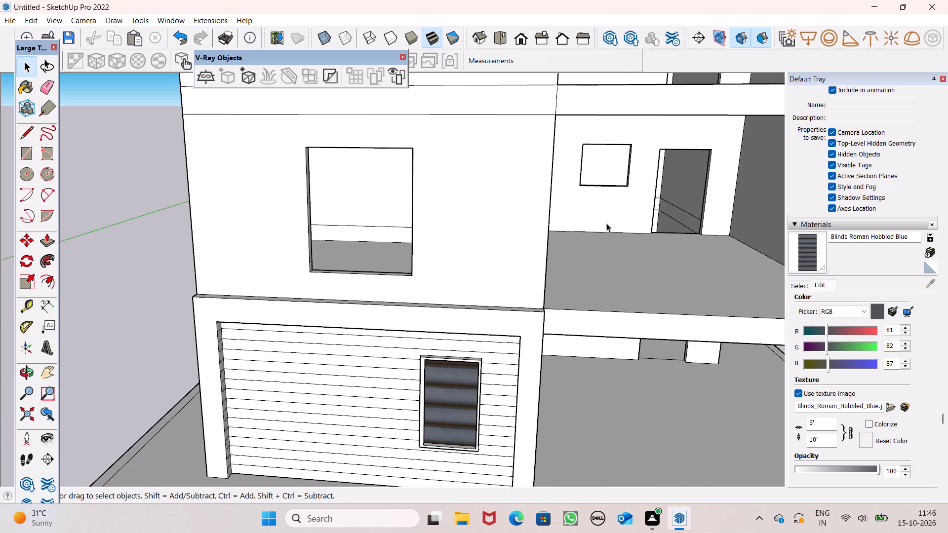
Push the top face of the ledge above the slatted ground-floor panel down about 5 3/4".
scroll(530, 229, down, 3)
scroll(488, 266, down, 10)
scroll(533, 271, up, 1)
middle_drag(534, 273, 537, 306)
scroll(573, 295, up, 7)
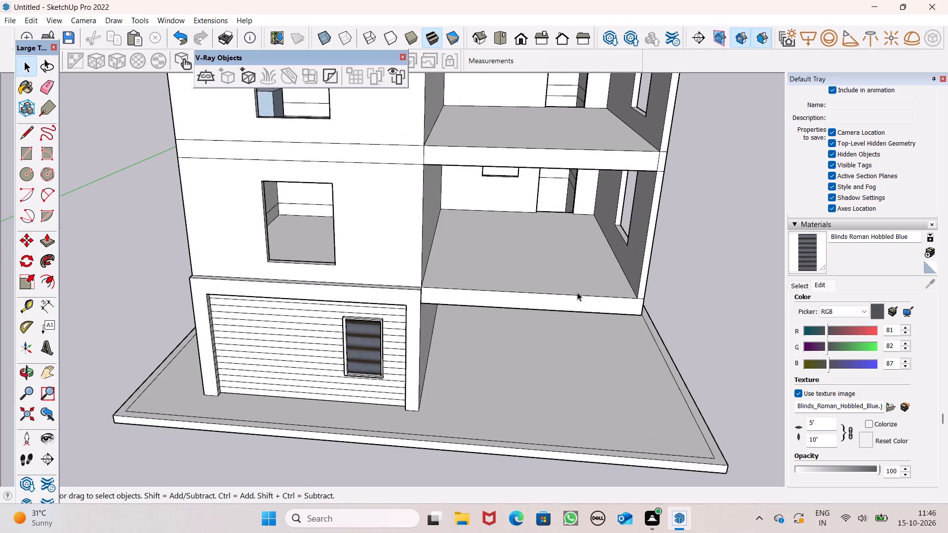
scroll(580, 280, down, 2)
scroll(593, 317, up, 5)
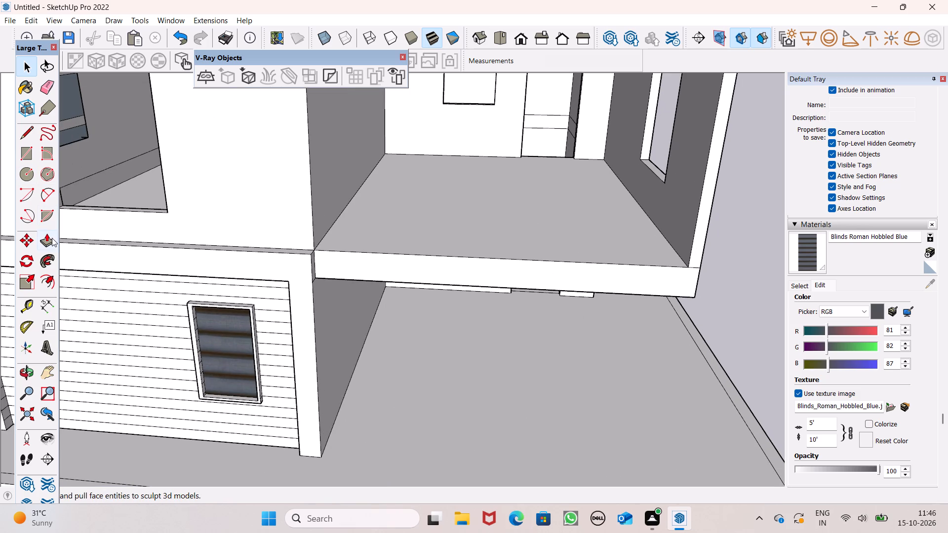
click(51, 239)
scroll(287, 252, up, 6)
drag(291, 249, 293, 256)
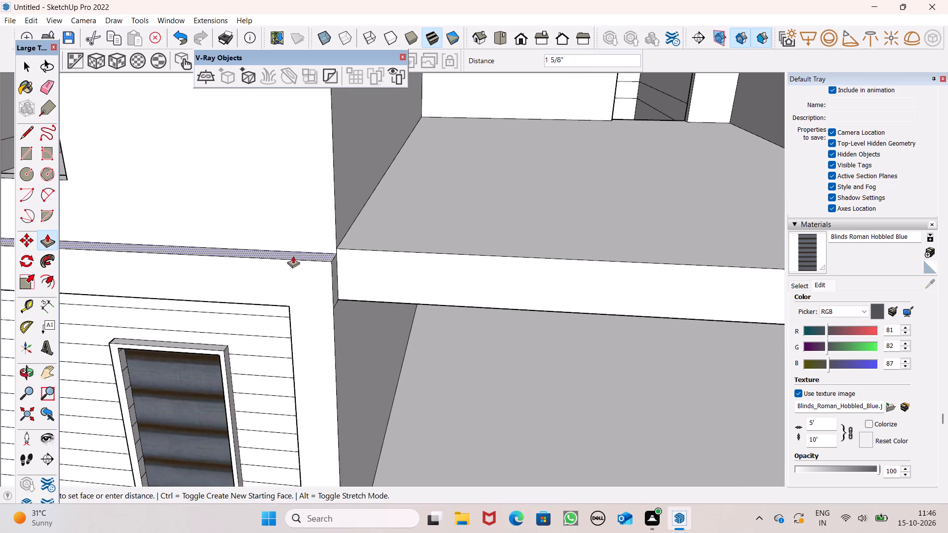
drag(293, 256, 289, 267)
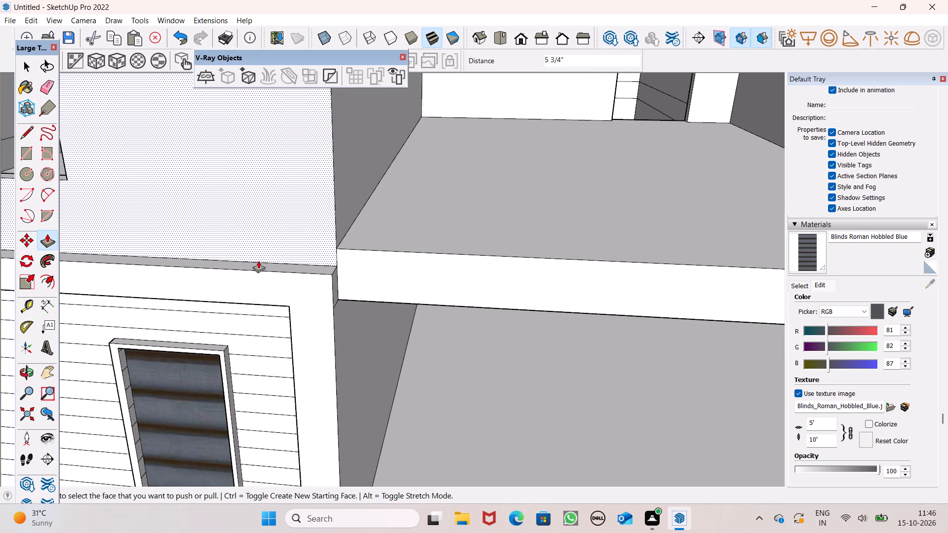
scroll(161, 194, down, 1)
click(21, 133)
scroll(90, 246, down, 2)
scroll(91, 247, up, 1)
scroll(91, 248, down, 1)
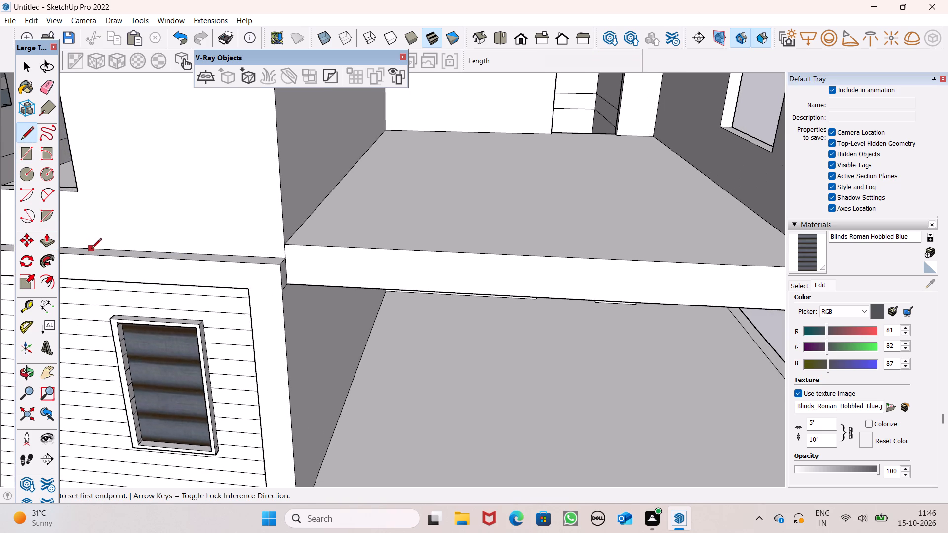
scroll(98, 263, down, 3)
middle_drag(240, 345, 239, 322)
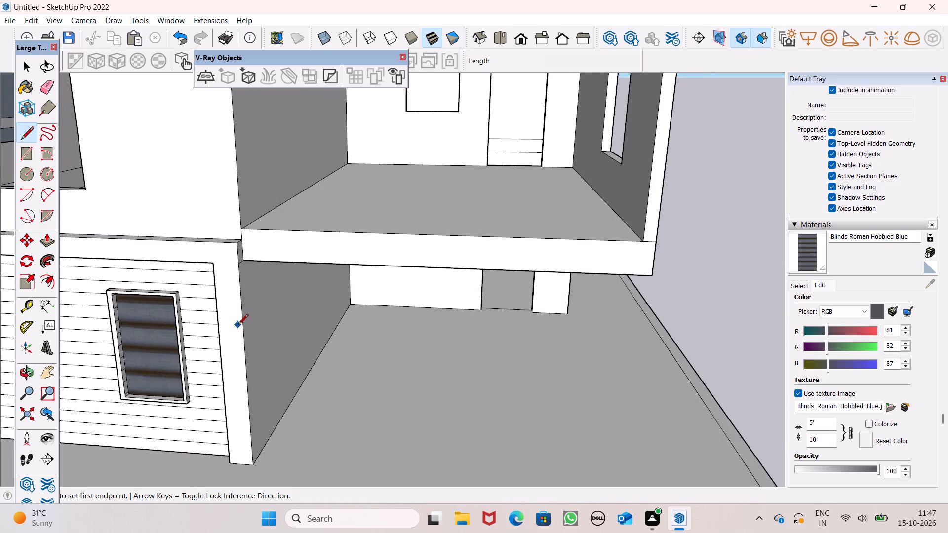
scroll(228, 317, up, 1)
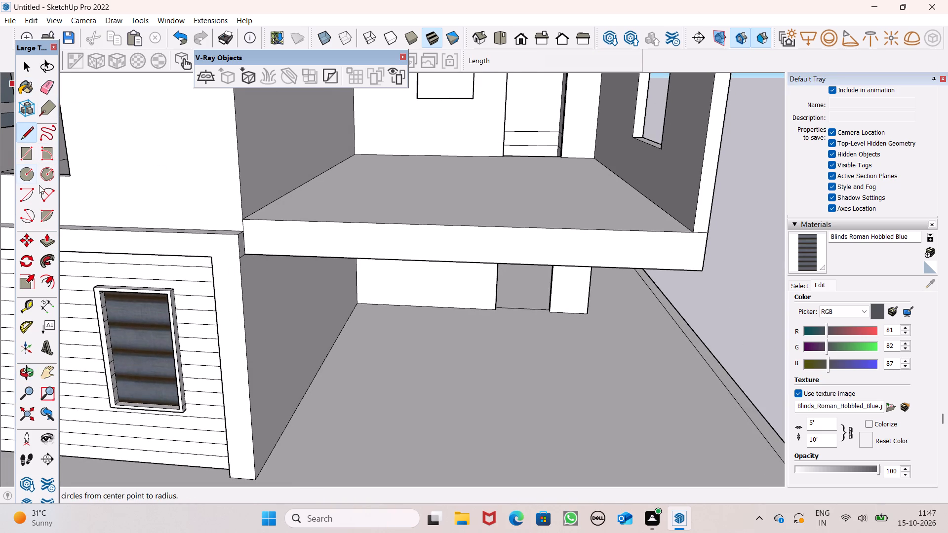
Pull the first-floor slab's top face up about 2 1/2", and again by about 4 13/16".
drag(46, 244, 54, 244)
scroll(280, 213, down, 3)
middle_drag(307, 246, 331, 353)
scroll(300, 355, up, 4)
scroll(271, 328, down, 1)
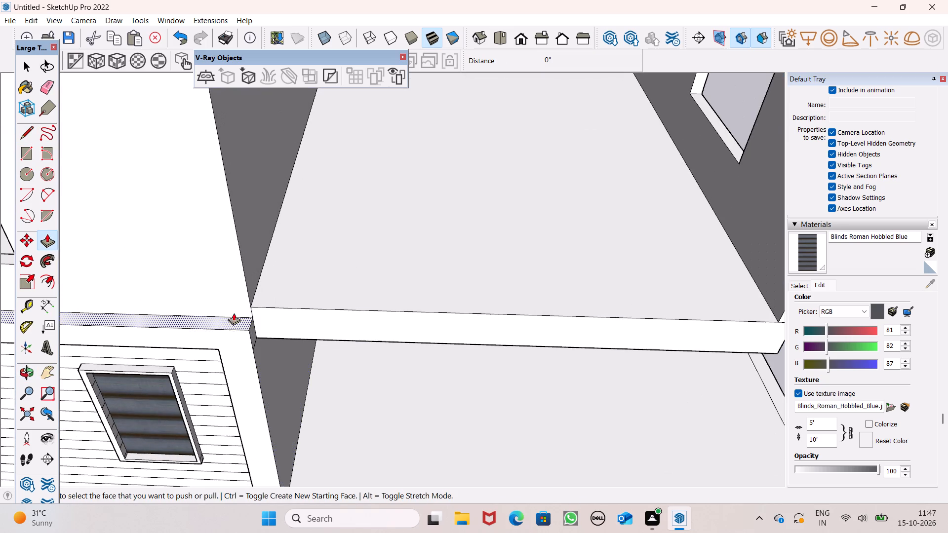
drag(304, 288, 305, 283)
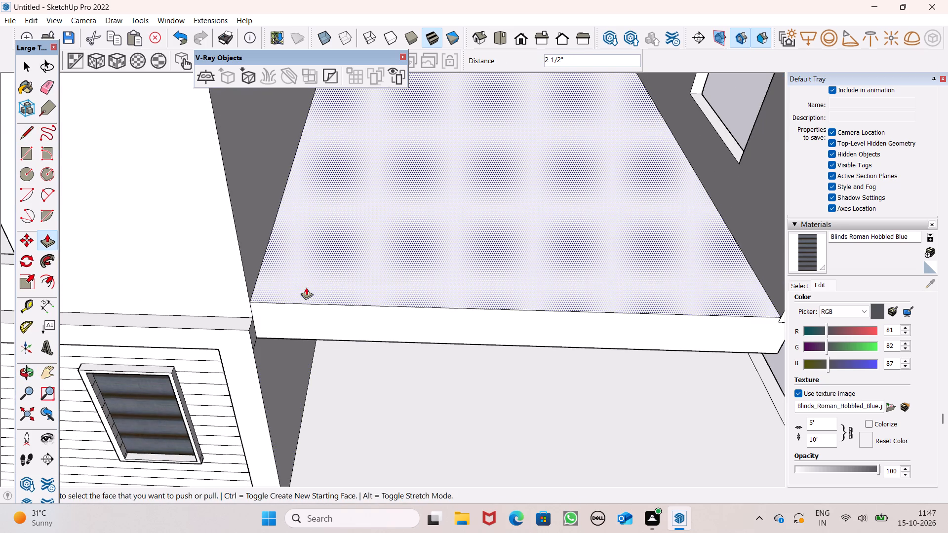
drag(307, 285, 307, 276)
scroll(310, 271, down, 5)
middle_drag(335, 280, 348, 185)
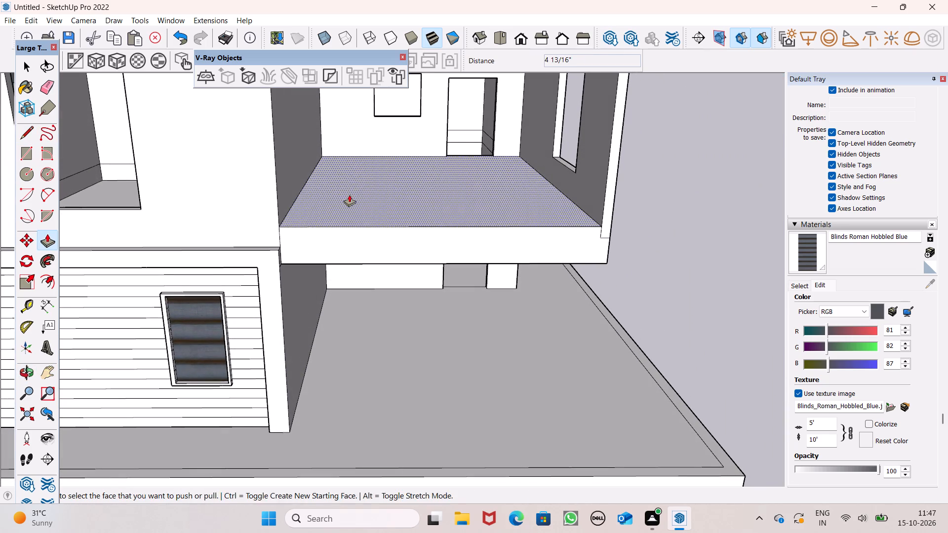
key(space)
Draw a line about 17' 4" long across the first-floor slab's front face, from the tower corner to its outer end.
click(26, 140)
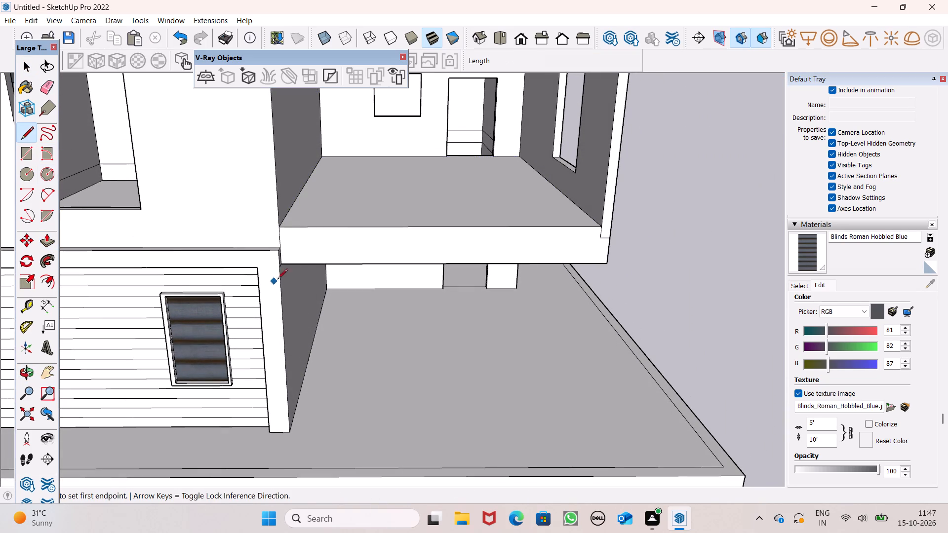
scroll(331, 279, down, 1)
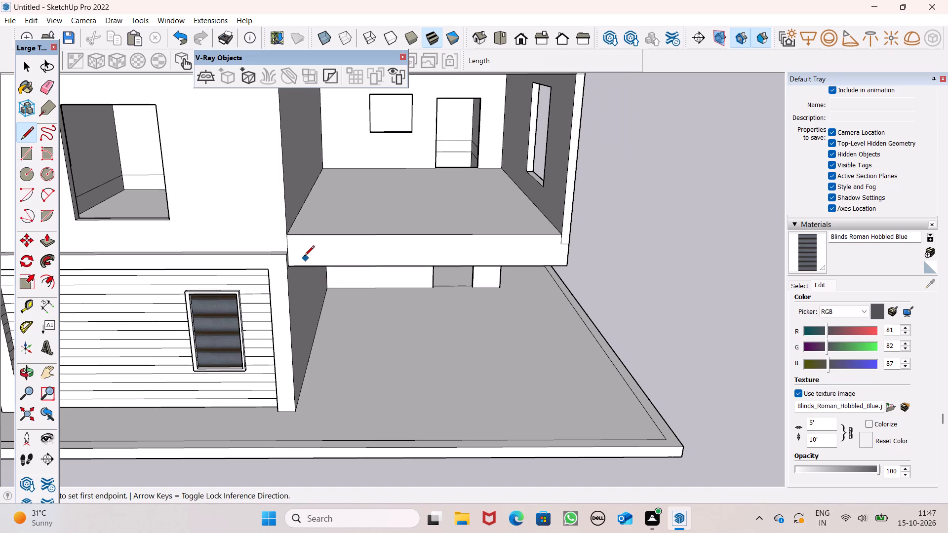
click(287, 248)
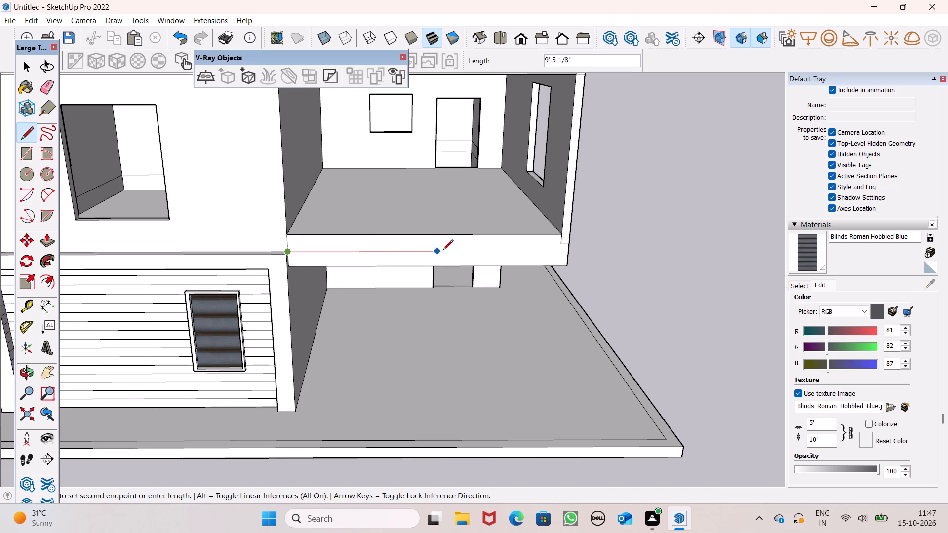
click(565, 253)
Erase the two leftover edges where the outer side wall meets the raised first-floor slab.
scroll(611, 244, up, 6)
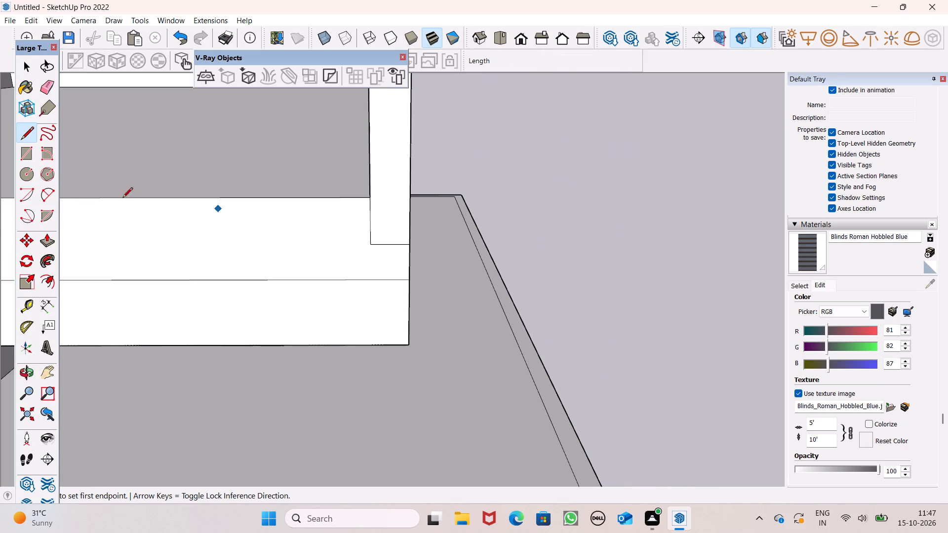
drag(45, 96, 53, 96)
scroll(365, 244, up, 3)
drag(389, 227, 383, 228)
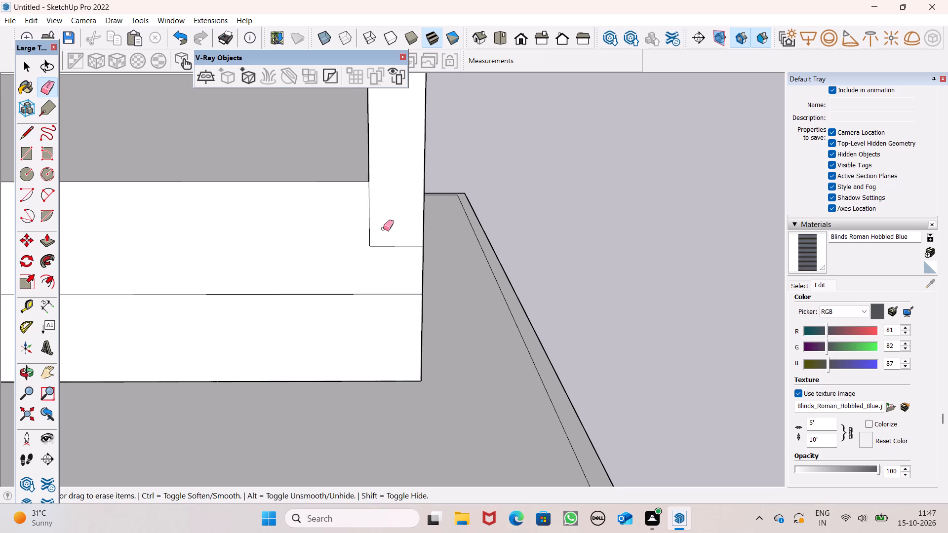
drag(383, 228, 369, 231)
drag(378, 237, 380, 245)
scroll(524, 226, down, 1)
scroll(526, 227, up, 1)
scroll(526, 227, down, 9)
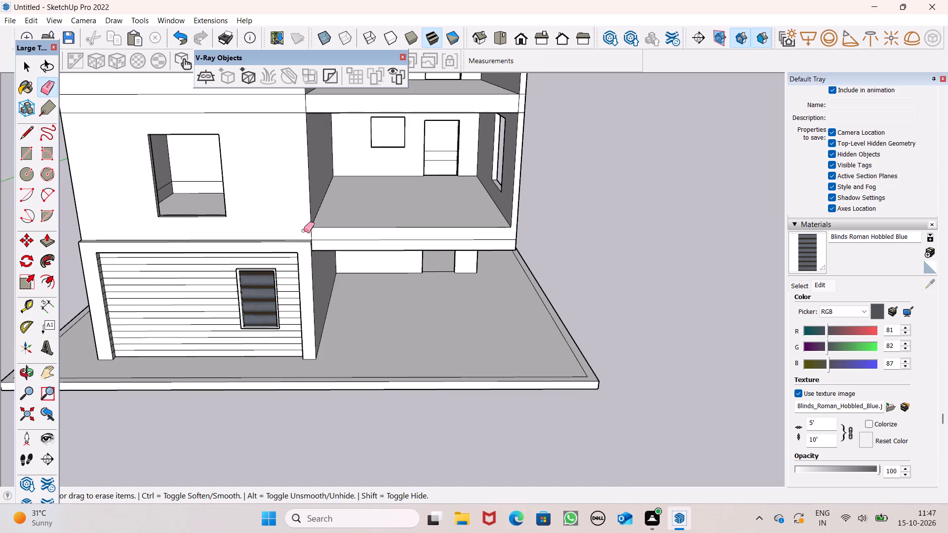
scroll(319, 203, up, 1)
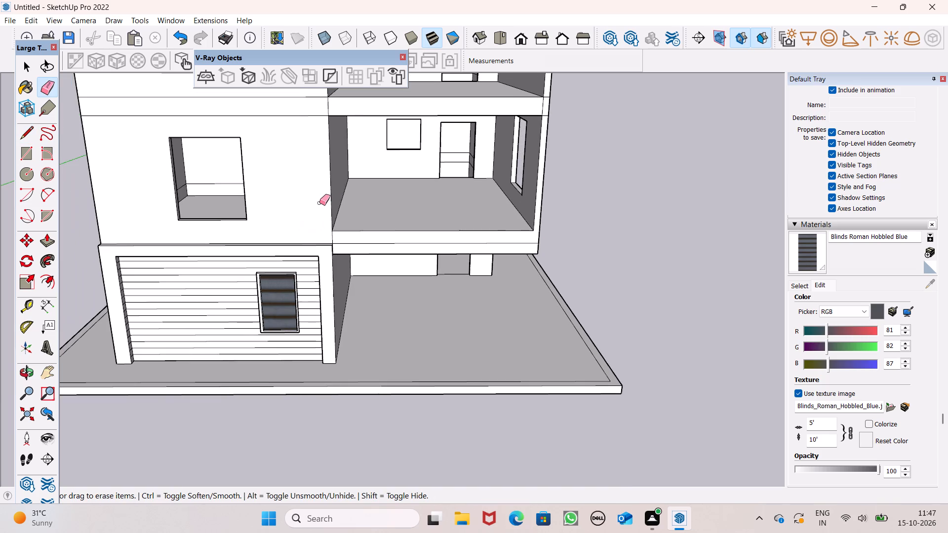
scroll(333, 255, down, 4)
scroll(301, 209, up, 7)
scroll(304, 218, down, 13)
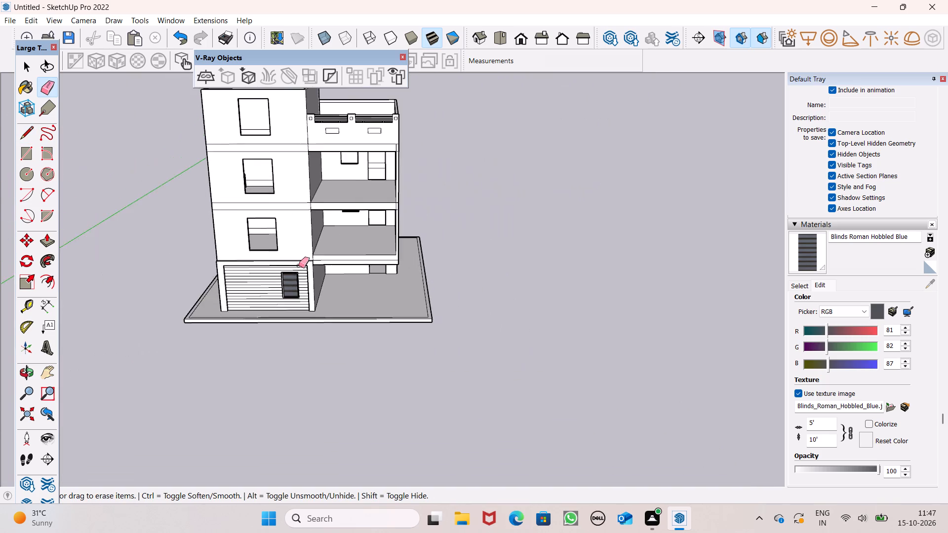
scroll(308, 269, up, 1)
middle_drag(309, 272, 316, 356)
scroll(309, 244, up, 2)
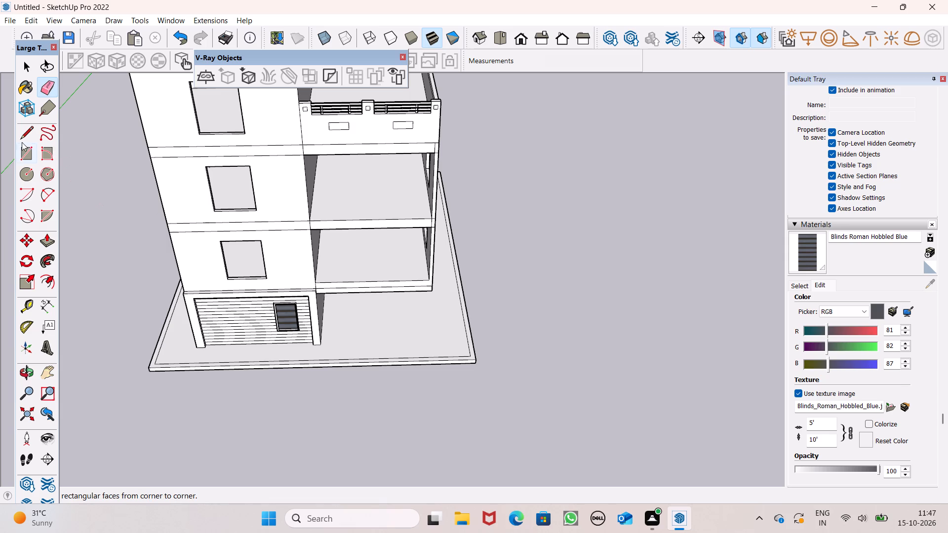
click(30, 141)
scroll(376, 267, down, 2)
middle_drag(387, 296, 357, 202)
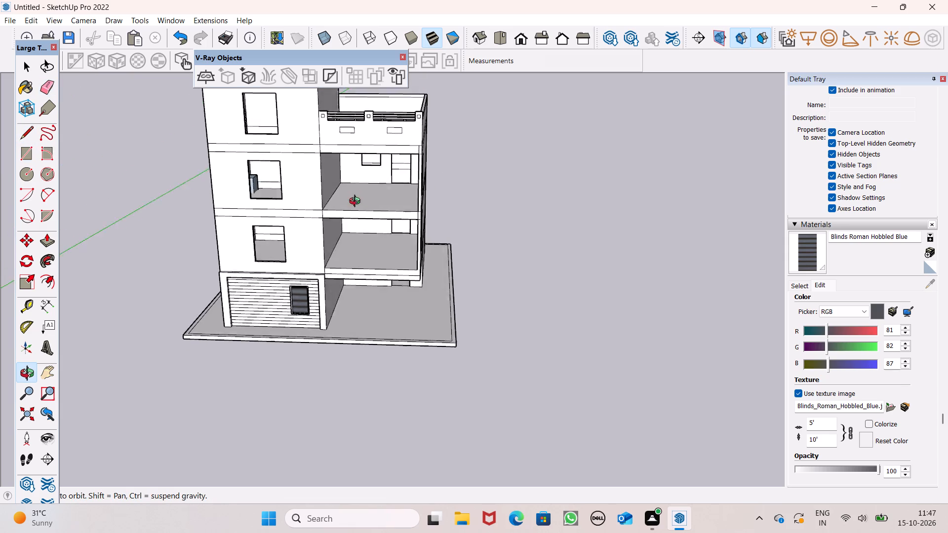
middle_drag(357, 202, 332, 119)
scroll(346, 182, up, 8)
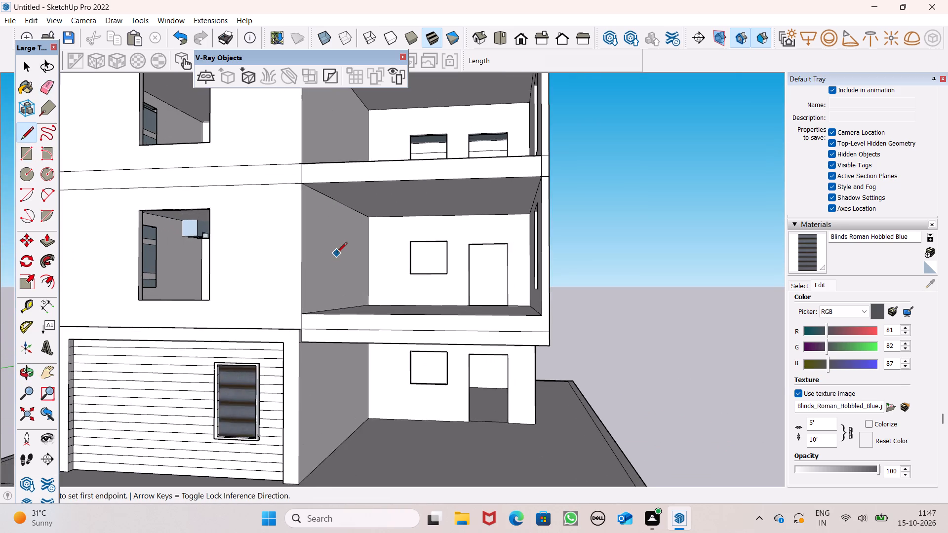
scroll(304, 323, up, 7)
Push the top face of the ledge above the slatted panel down another 3".
click(44, 243)
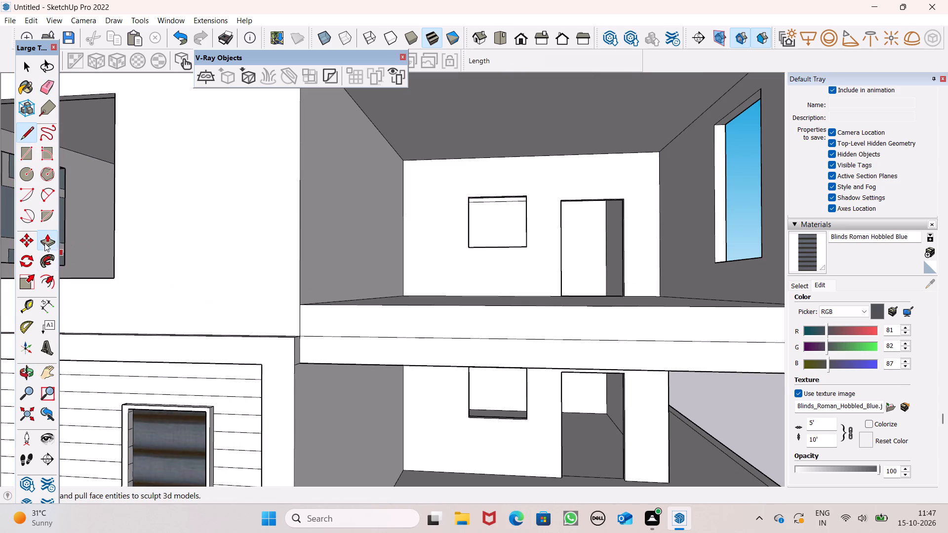
scroll(297, 374, up, 1)
middle_drag(297, 374, 293, 448)
scroll(286, 431, down, 1)
scroll(286, 431, up, 3)
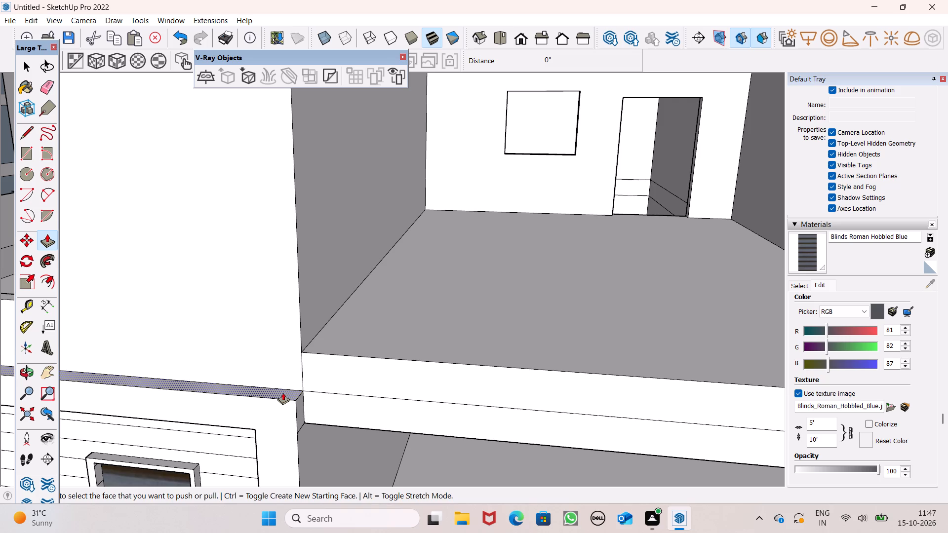
drag(283, 392, 286, 401)
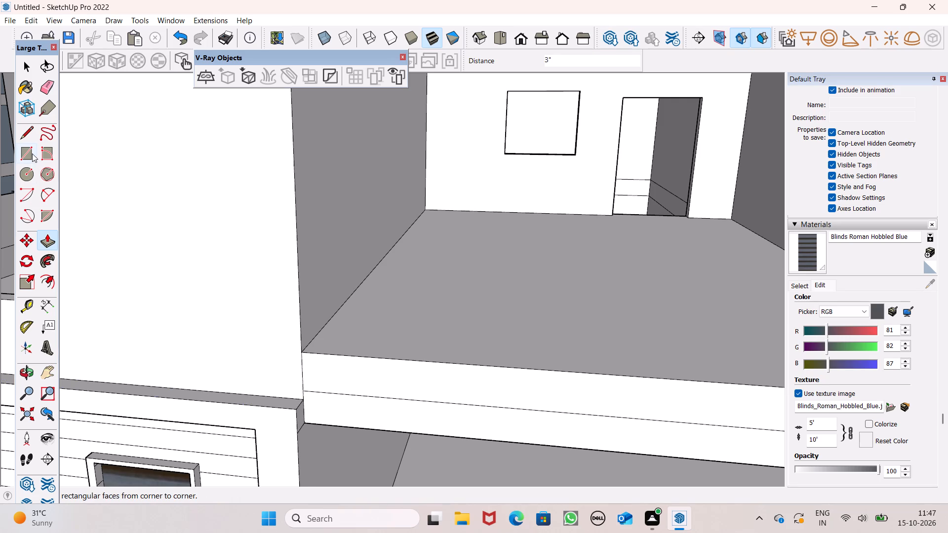
Draw a short line from the tower corner across the tower face, then upward about 12' 6" and 10' 9" to the roof slab band's top edge.
click(27, 143)
scroll(114, 333, down, 4)
middle_drag(176, 357, 263, 384)
scroll(267, 379, down, 1)
drag(384, 422, 372, 419)
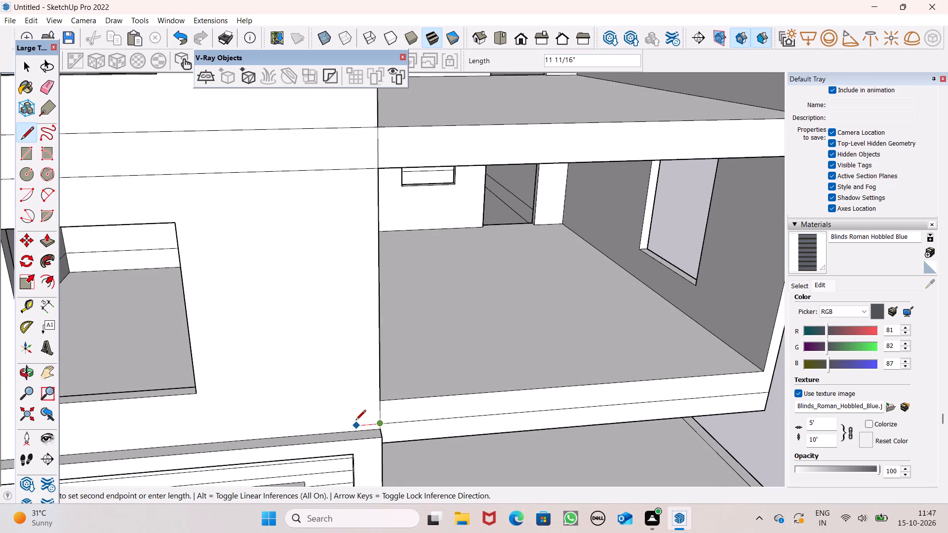
click(348, 421)
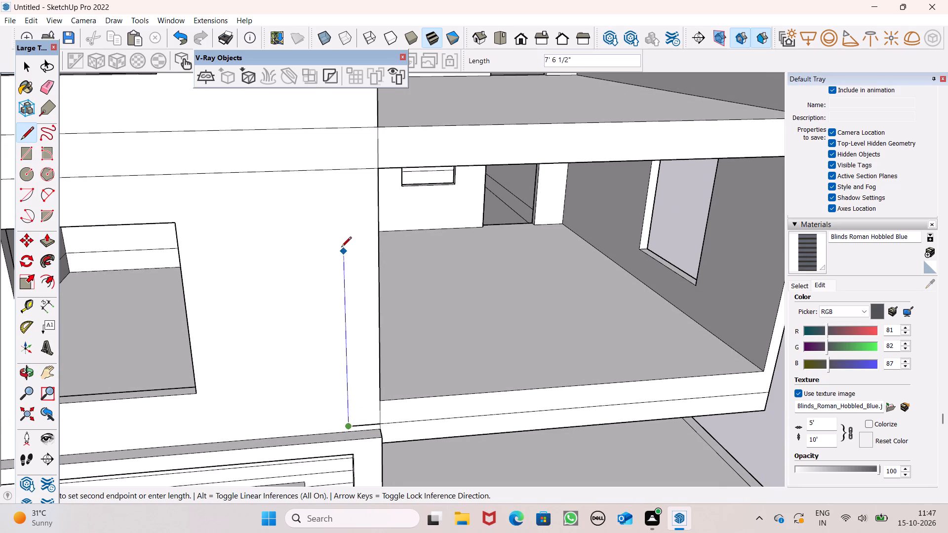
click(337, 107)
scroll(343, 239, down, 4)
scroll(350, 370, down, 7)
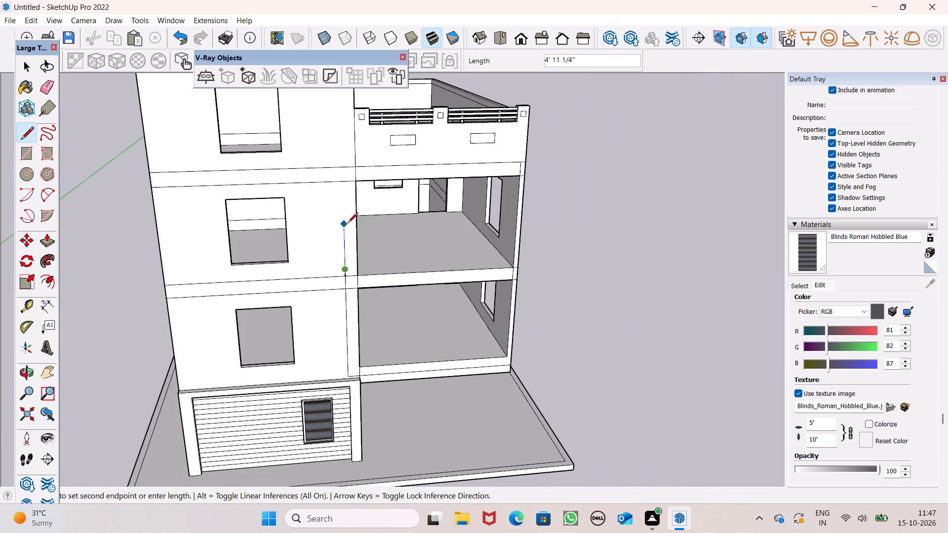
scroll(356, 110, up, 4)
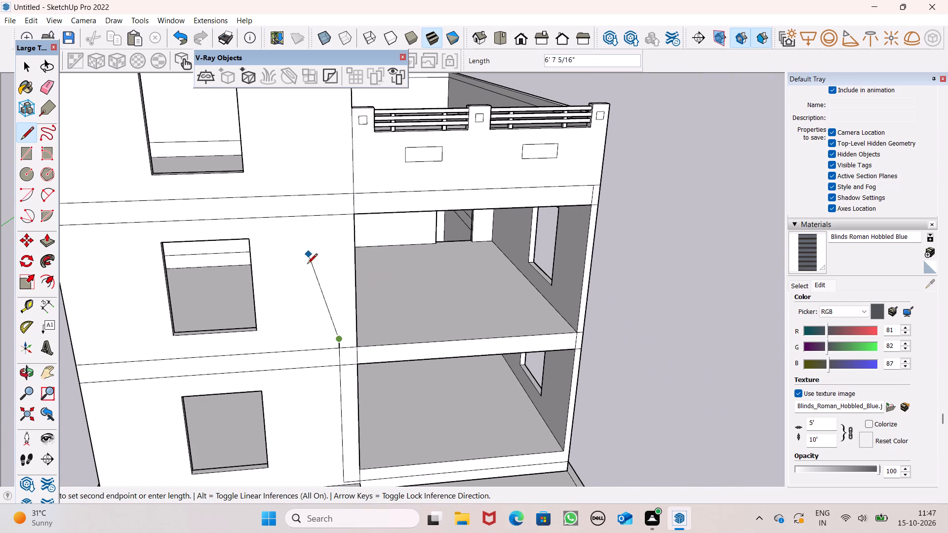
click(334, 196)
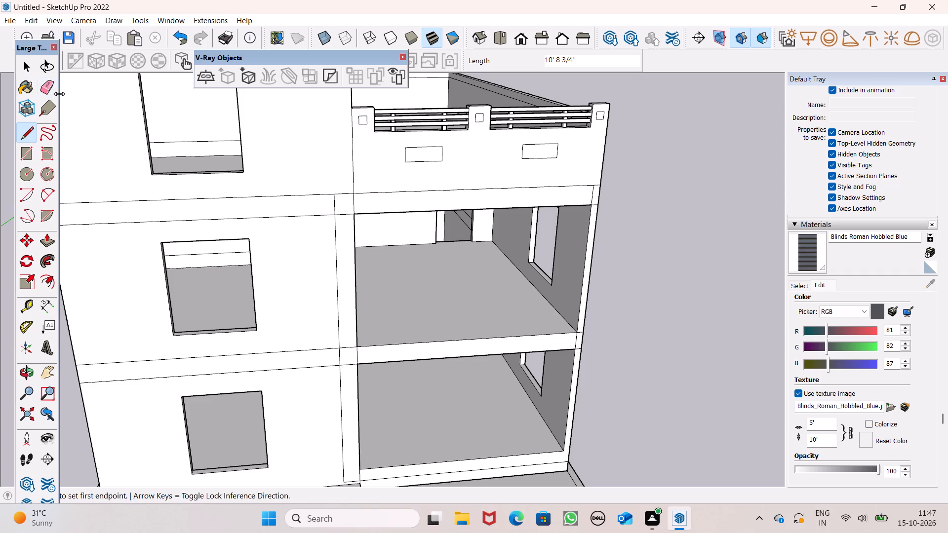
Erase the vertical edges crossing the roof slab band at the tower corner and outer wall, and the tower-corner edge across the first-floor slab.
click(44, 86)
drag(357, 208, 352, 207)
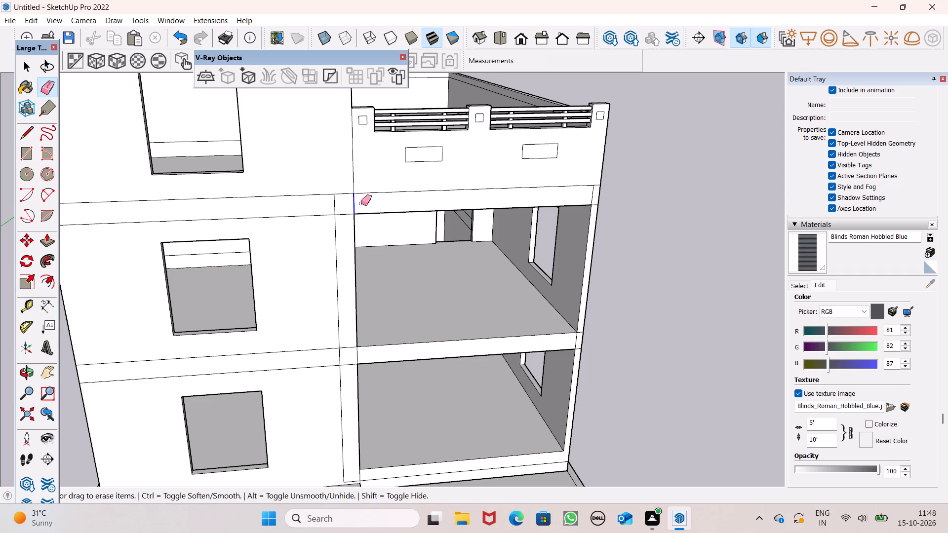
scroll(361, 210, down, 1)
scroll(594, 205, up, 6)
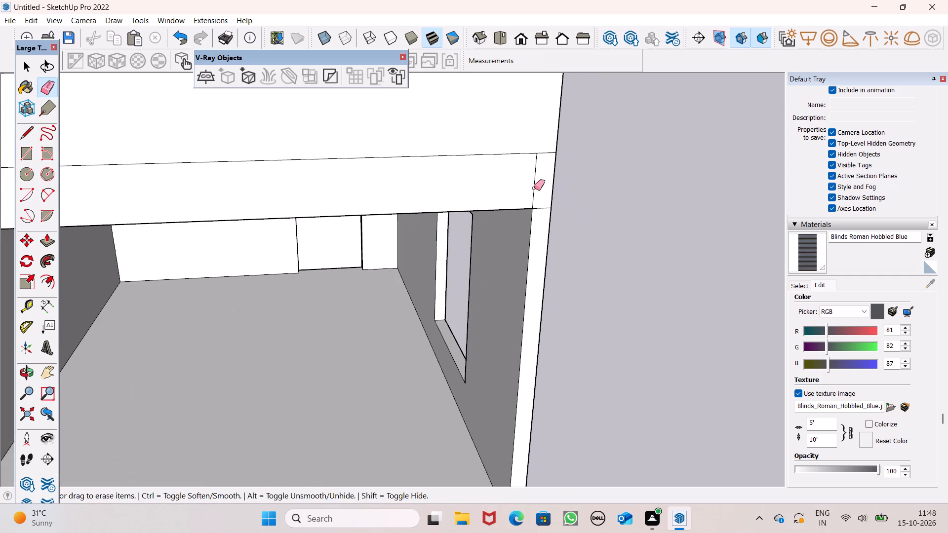
click(534, 188)
scroll(588, 158, down, 9)
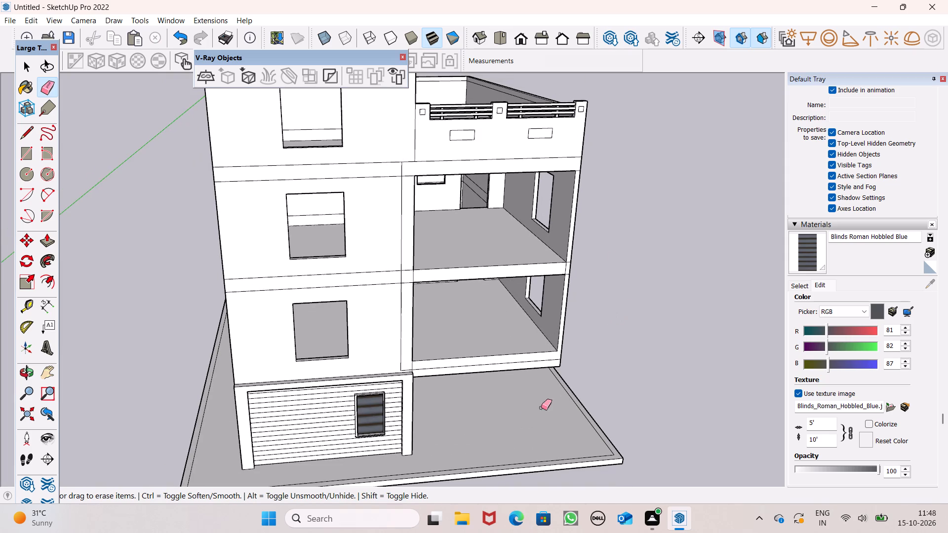
scroll(492, 408, up, 6)
scroll(318, 314, up, 4)
drag(326, 320, 349, 320)
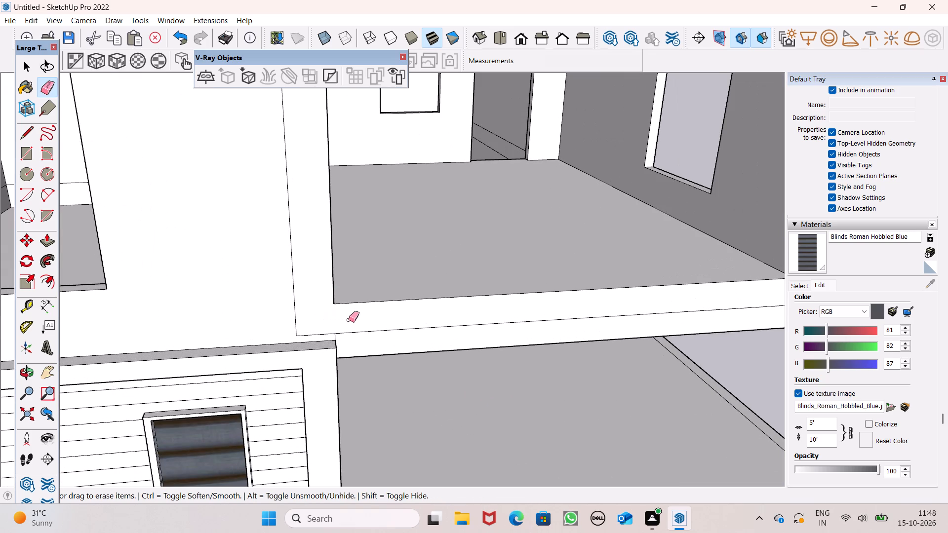
key(space)
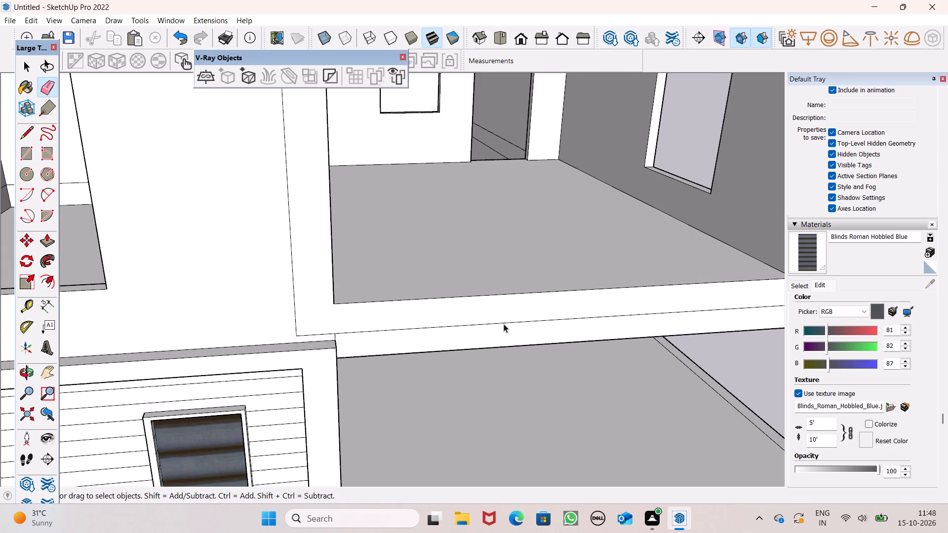
Erase the second-floor slab lines between the new vertical line and the tower corner, plus the corner edge crossing that slab.
scroll(503, 331, down, 5)
middle_drag(500, 358, 504, 419)
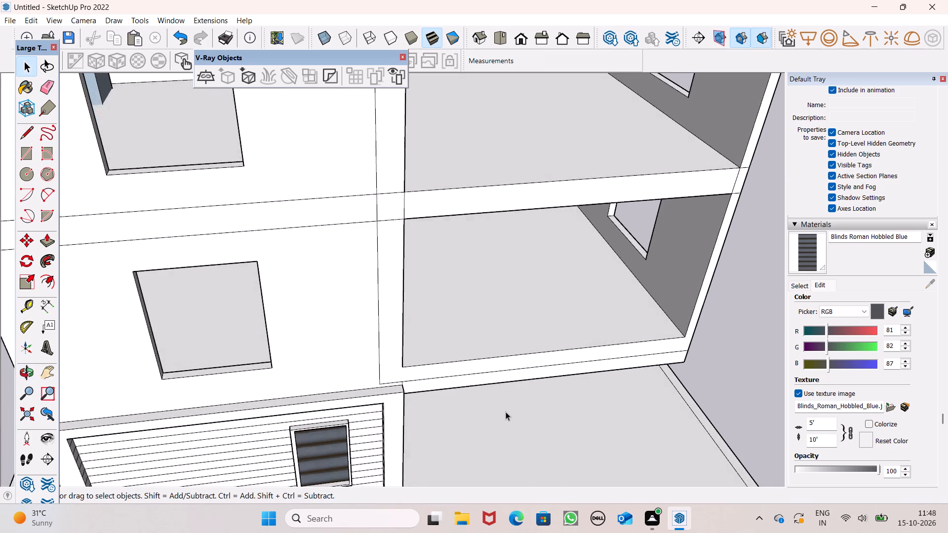
scroll(506, 411, down, 5)
click(36, 91)
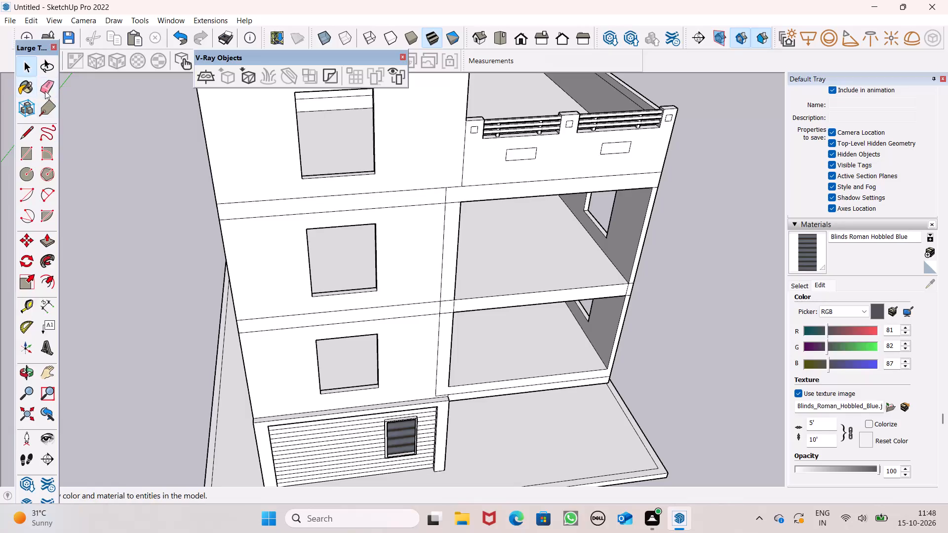
click(47, 88)
scroll(379, 340, up, 5)
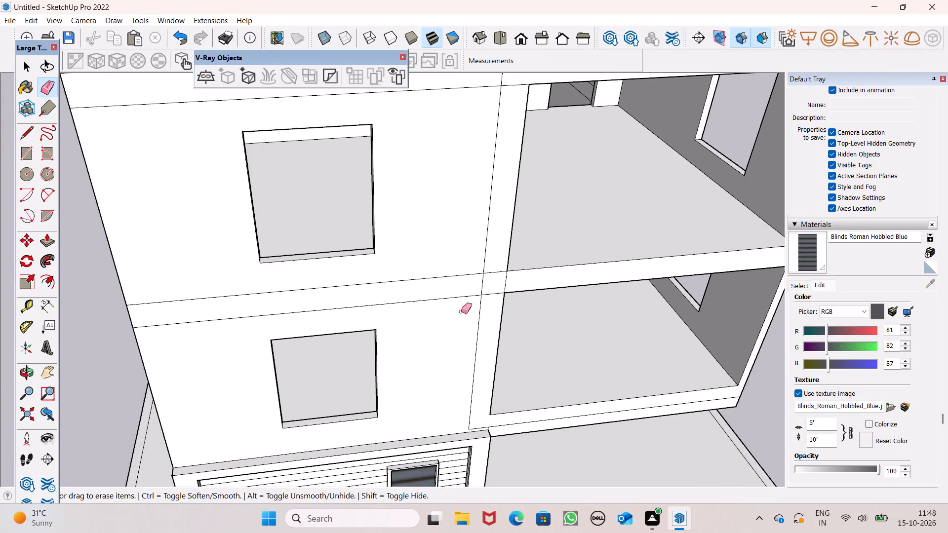
scroll(494, 298, up, 5)
drag(495, 251, 492, 294)
click(510, 274)
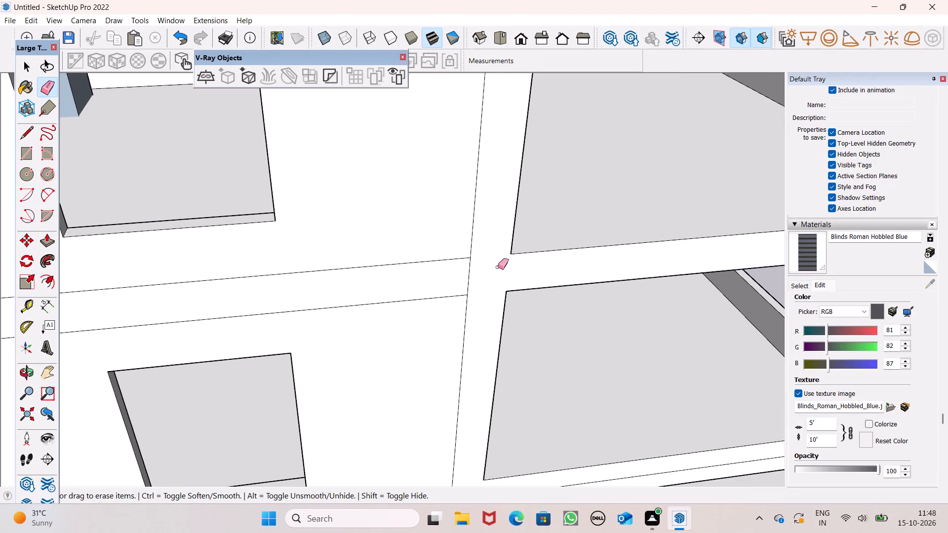
Examine the outer end of the second-floor slab and the overall frame around the open bays.
scroll(482, 279, down, 6)
scroll(406, 317, down, 5)
scroll(626, 280, up, 3)
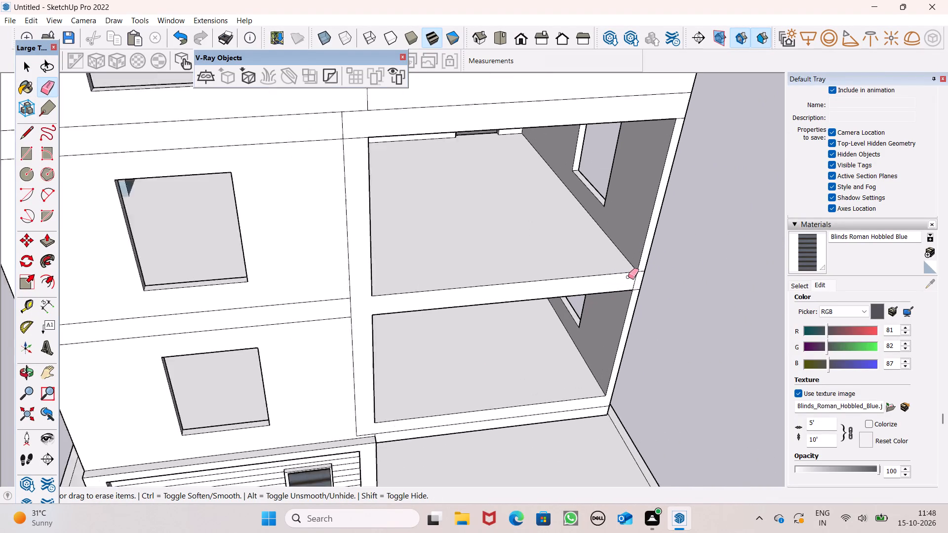
scroll(628, 277, up, 2)
scroll(631, 280, down, 4)
middle_drag(655, 297, 643, 305)
scroll(655, 297, up, 1)
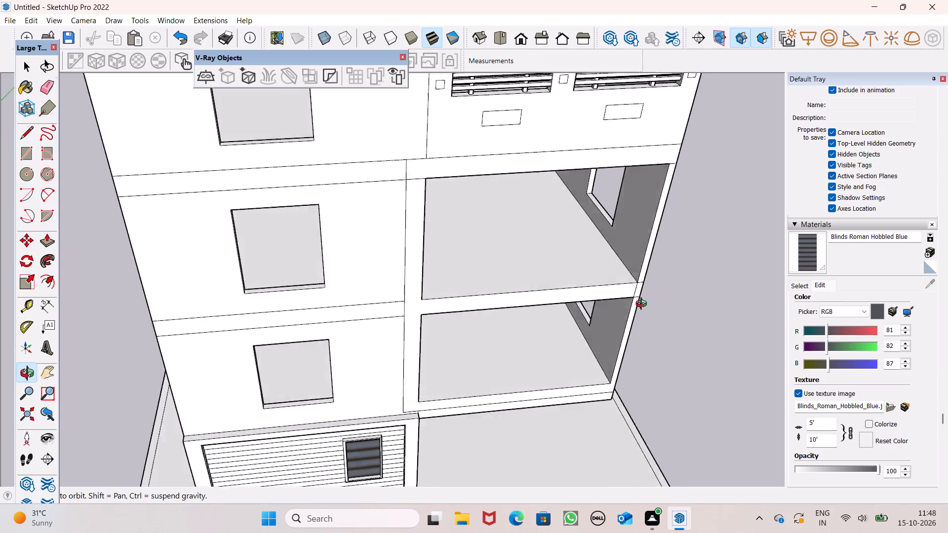
middle_drag(643, 305, 577, 247)
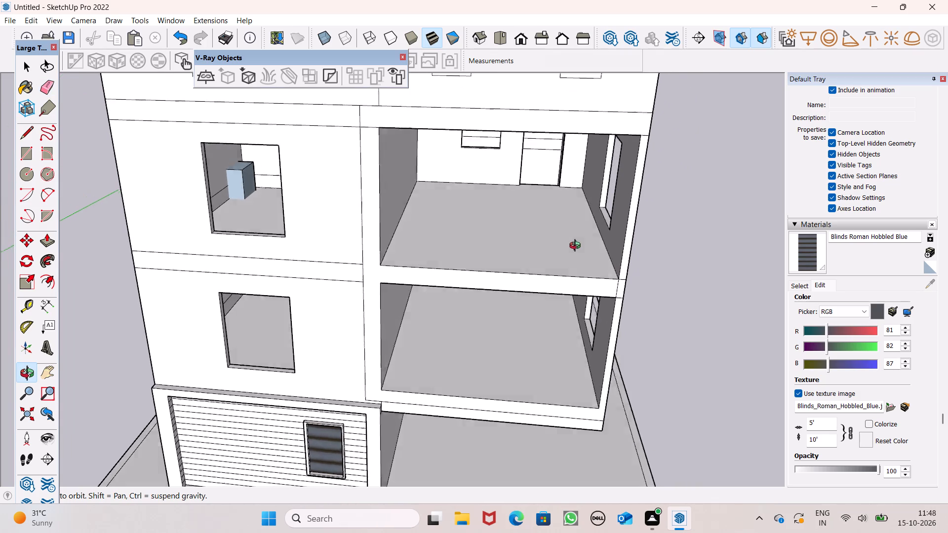
middle_drag(577, 247, 584, 242)
key(space)
scroll(571, 274, down, 4)
middle_drag(548, 254, 563, 250)
scroll(563, 254, up, 1)
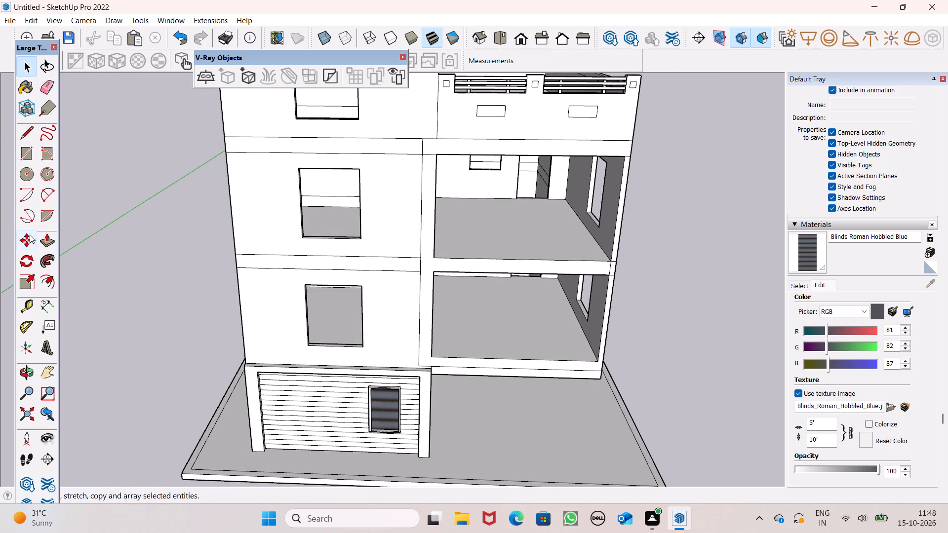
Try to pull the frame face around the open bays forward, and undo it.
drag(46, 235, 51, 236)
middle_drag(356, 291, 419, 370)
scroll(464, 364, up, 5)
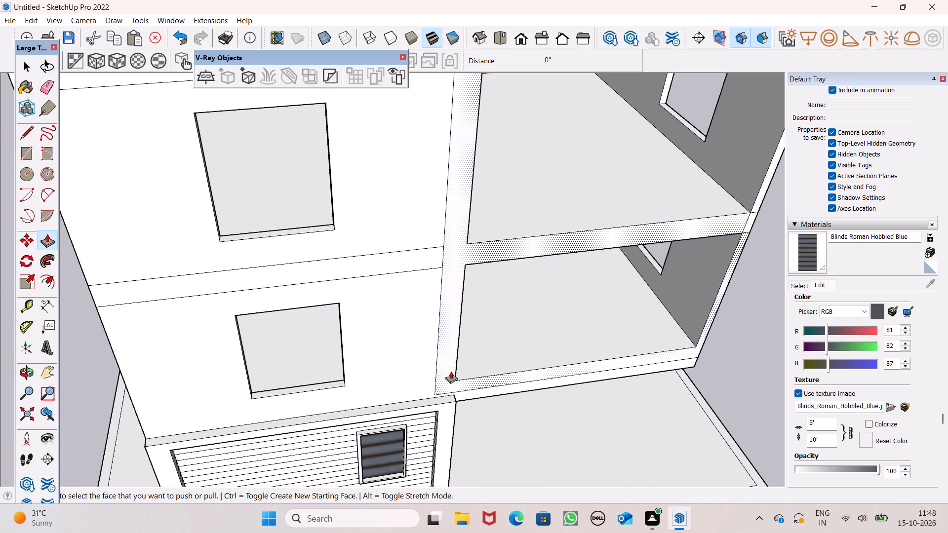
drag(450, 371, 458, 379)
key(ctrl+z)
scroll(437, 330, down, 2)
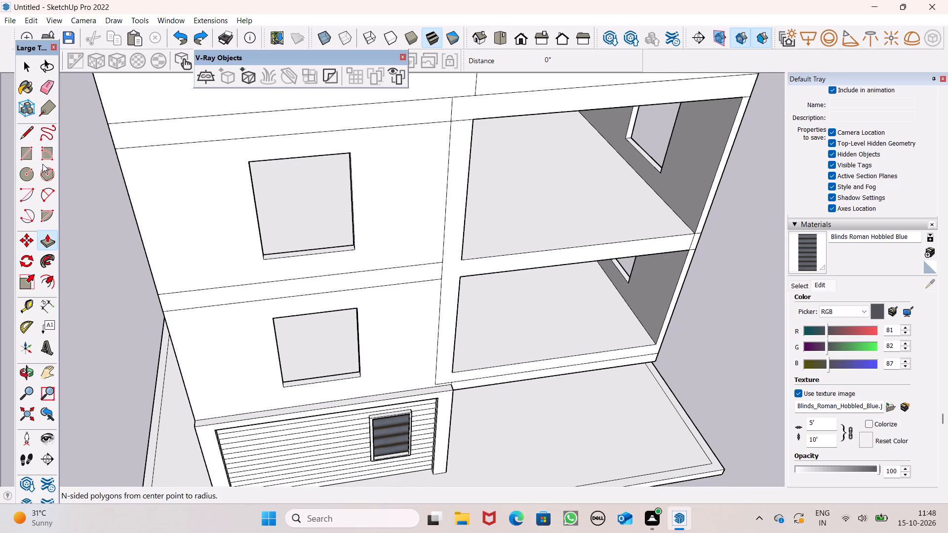
Pull the frame face around the open bays forward about 1' 2 3/16".
scroll(159, 187, down, 3)
middle_drag(376, 240, 355, 145)
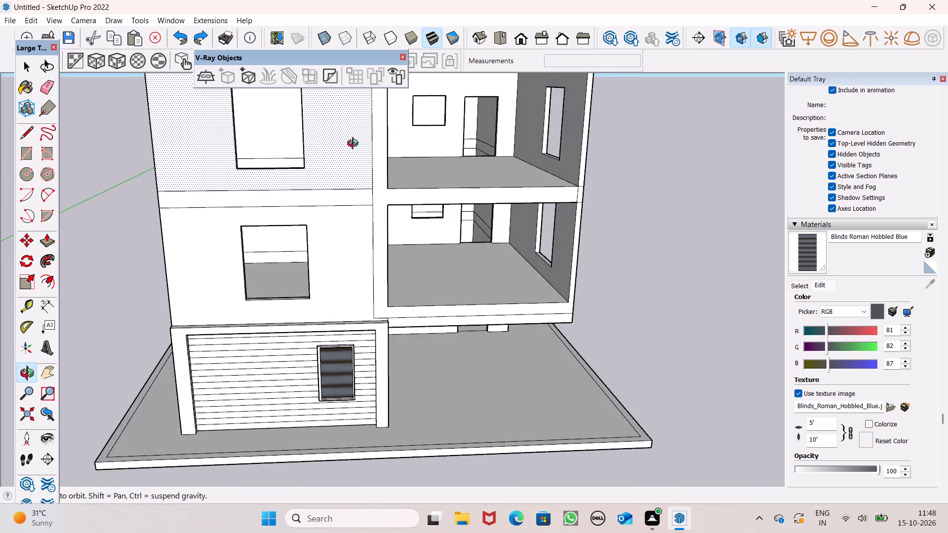
middle_drag(355, 145, 373, 157)
scroll(385, 195, up, 2)
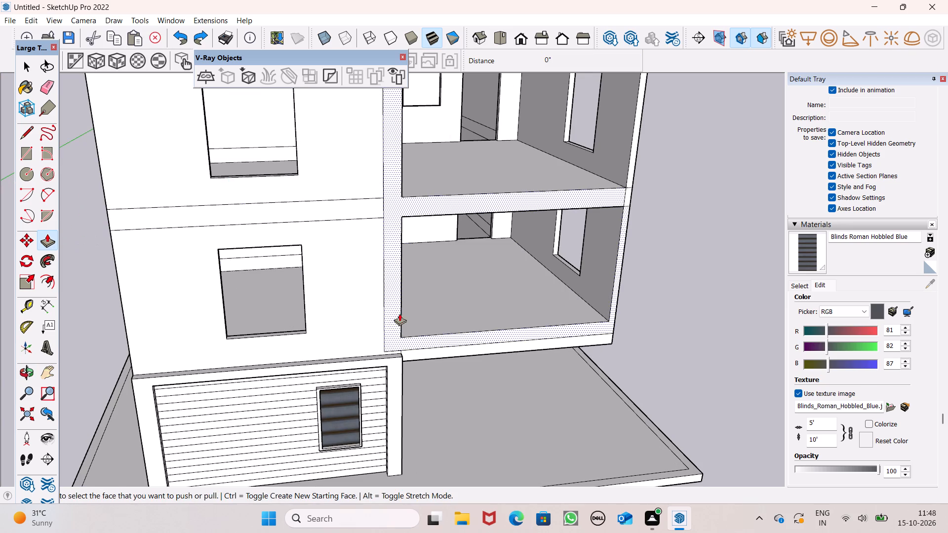
drag(396, 319, 397, 327)
Pull the roof slab band's front face forward 1' 2 3/16", flush with the projecting frame.
scroll(426, 259, down, 3)
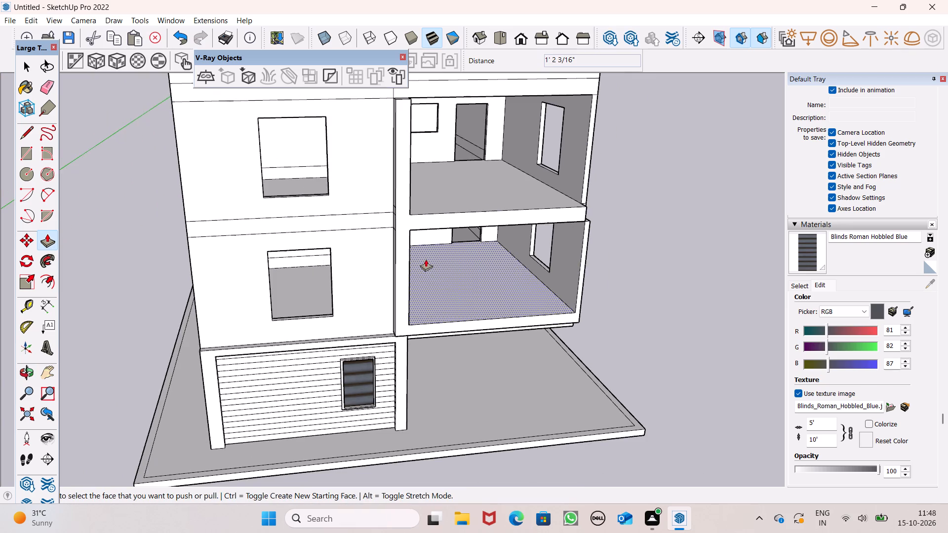
middle_drag(467, 280, 349, 338)
scroll(362, 171, down, 1)
scroll(362, 164, up, 1)
scroll(361, 160, down, 1)
scroll(361, 160, up, 1)
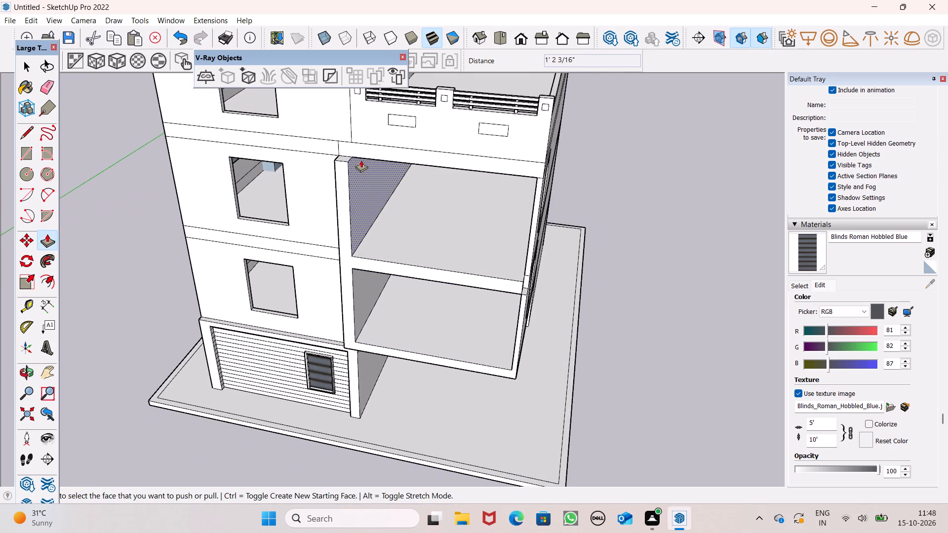
scroll(361, 160, up, 6)
drag(345, 152, 332, 170)
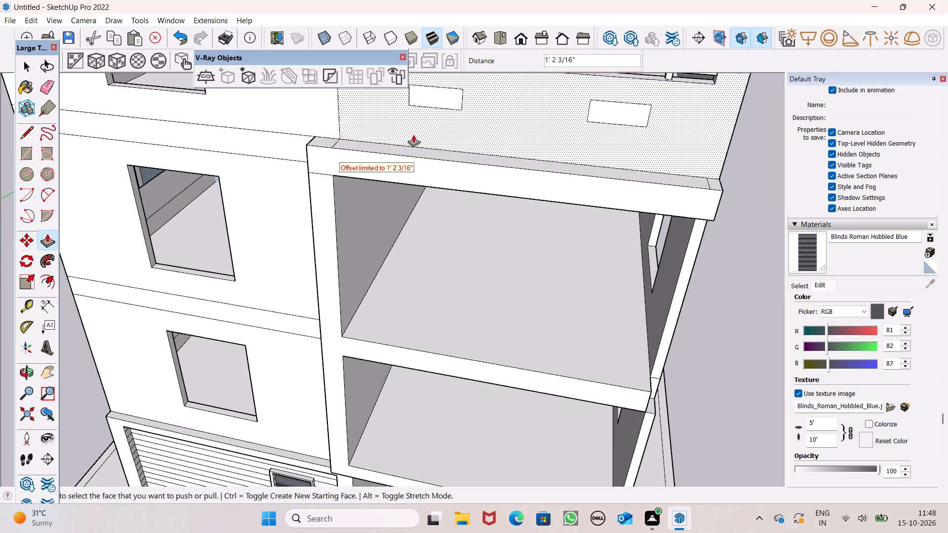
Pull the projecting second-floor slab's outer end face sideways 6" to line up with the side wall.
scroll(413, 135, down, 2)
scroll(421, 149, up, 1)
scroll(428, 156, down, 1)
scroll(600, 247, down, 4)
middle_drag(631, 302, 590, 262)
scroll(629, 292, up, 2)
scroll(629, 306, down, 1)
scroll(629, 306, up, 1)
scroll(629, 311, down, 1)
scroll(627, 316, up, 2)
middle_drag(605, 323, 536, 328)
scroll(491, 335, up, 4)
drag(409, 326, 409, 326)
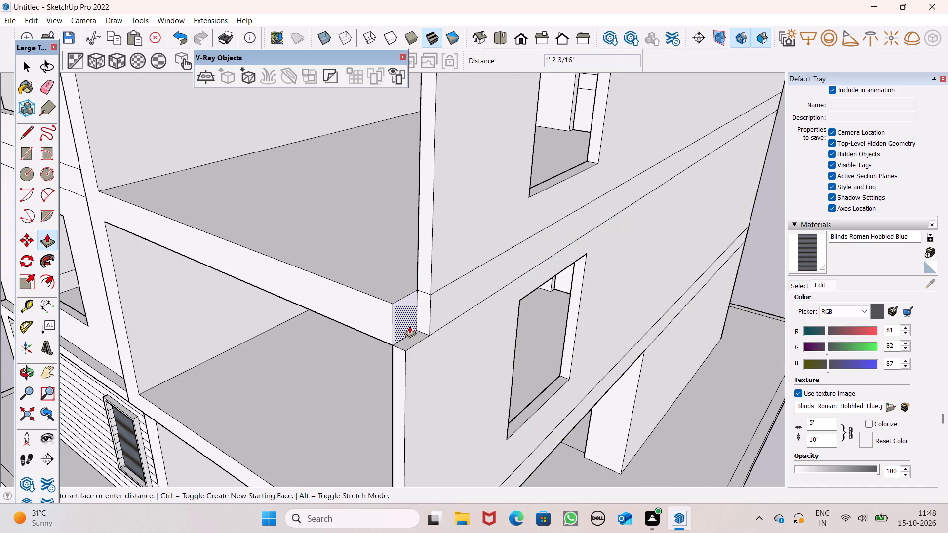
drag(409, 326, 424, 349)
Erase the leftover edges where the frame's column meets the projecting roof slab band, on its front and top.
scroll(495, 271, down, 6)
middle_drag(490, 309, 579, 268)
scroll(580, 266, down, 4)
scroll(580, 302, up, 1)
middle_drag(581, 302, 671, 289)
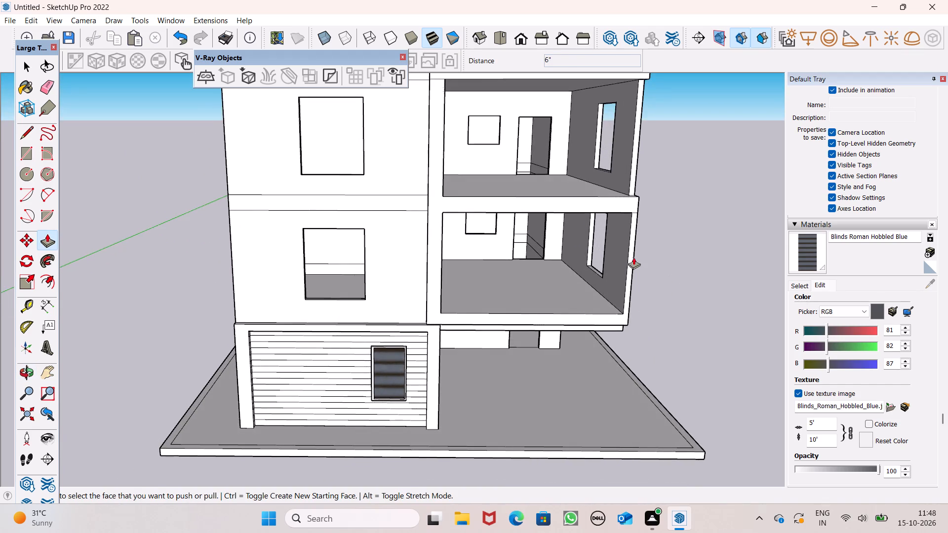
scroll(633, 257, down, 4)
middle_drag(633, 283, 632, 332)
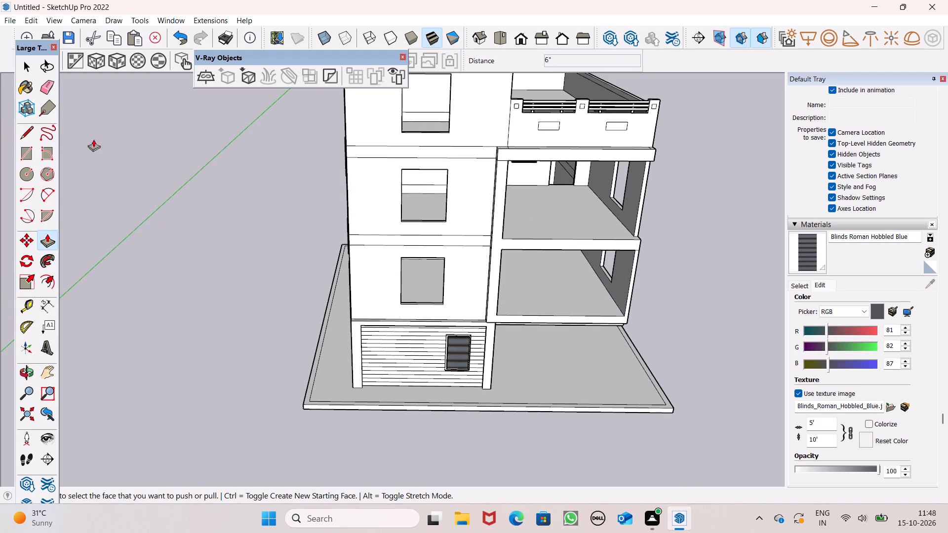
click(46, 81)
scroll(550, 145, up, 6)
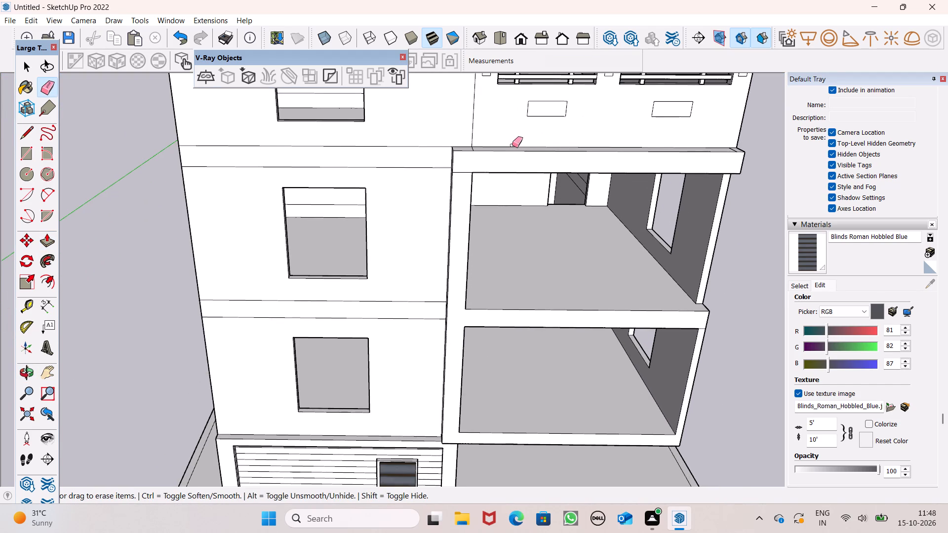
scroll(495, 153, up, 3)
drag(467, 171, 457, 180)
scroll(563, 183, down, 2)
middle_drag(545, 221, 553, 253)
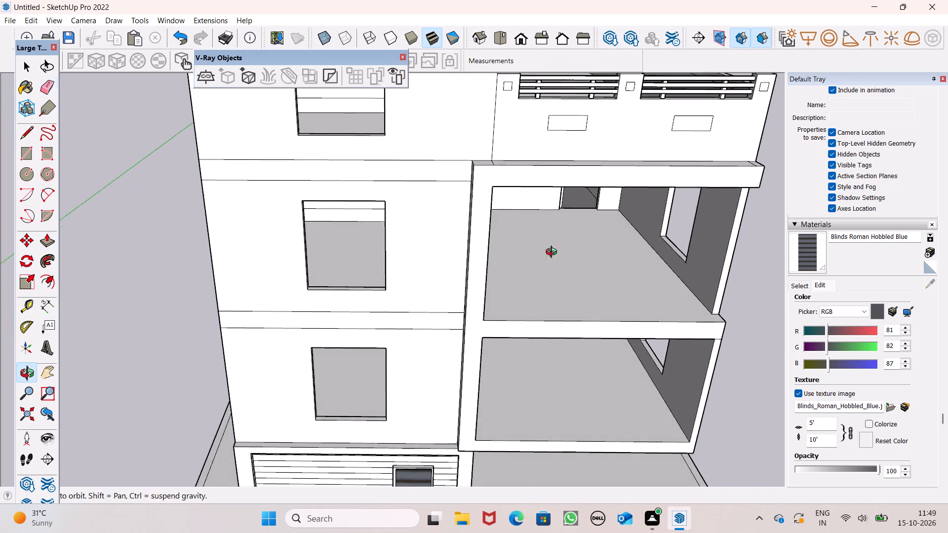
middle_drag(553, 253, 564, 321)
scroll(532, 263, up, 4)
drag(516, 278, 491, 277)
scroll(520, 277, down, 5)
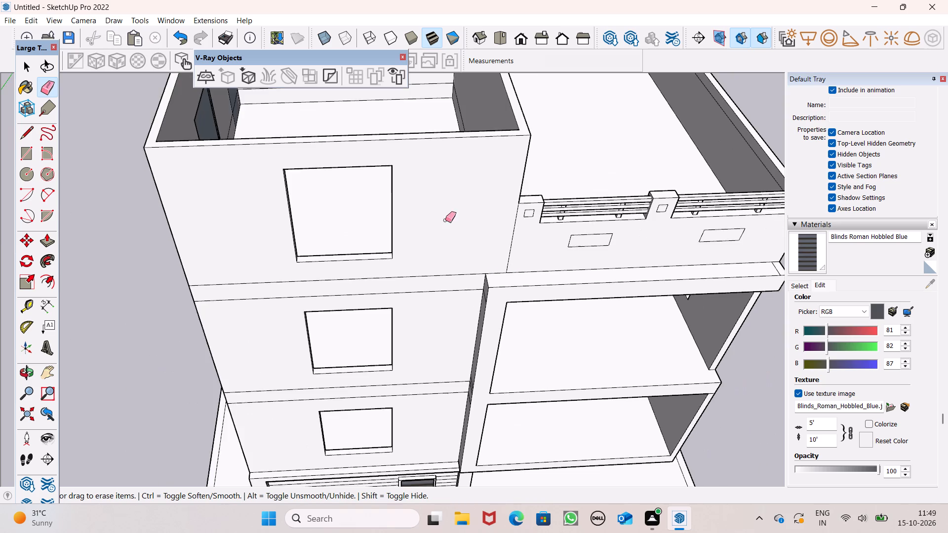
Erase the leftover edge where the second-floor slab's extended end meets the outer wall below it.
scroll(403, 213, down, 7)
middle_drag(564, 333, 514, 143)
scroll(586, 330, up, 6)
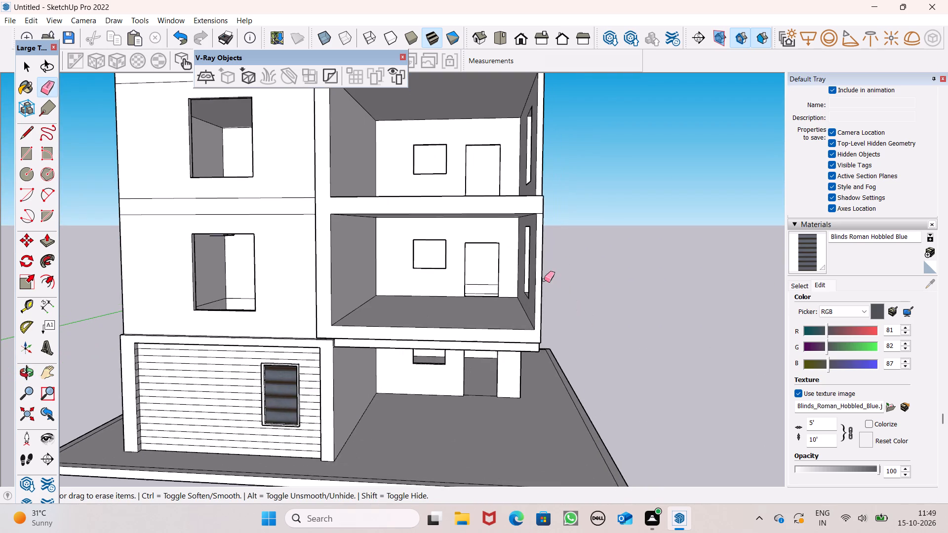
scroll(526, 239, up, 1)
scroll(527, 223, down, 1)
scroll(527, 223, up, 1)
scroll(527, 223, down, 1)
scroll(527, 223, up, 13)
drag(547, 211, 553, 219)
scroll(558, 201, down, 9)
scroll(623, 197, down, 2)
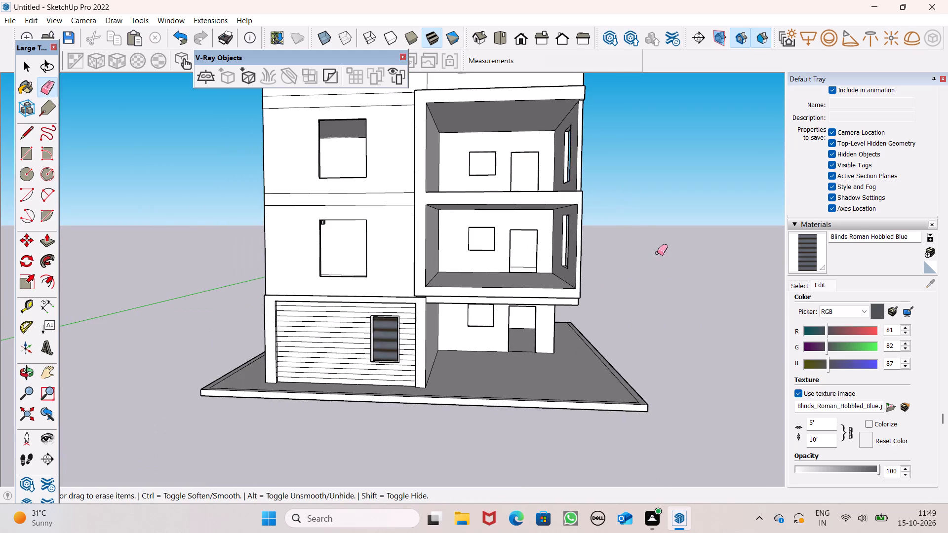
key(space)
scroll(641, 253, down, 2)
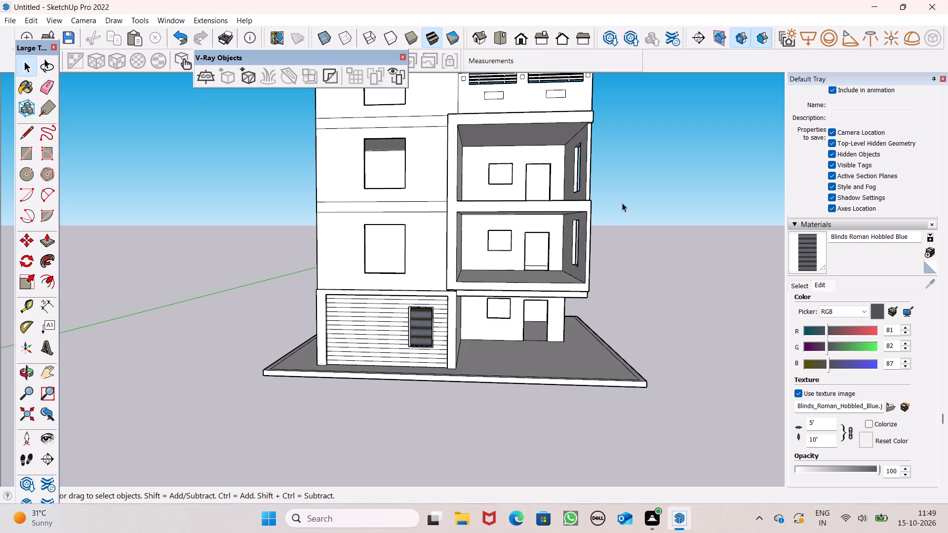
scroll(516, 192, down, 2)
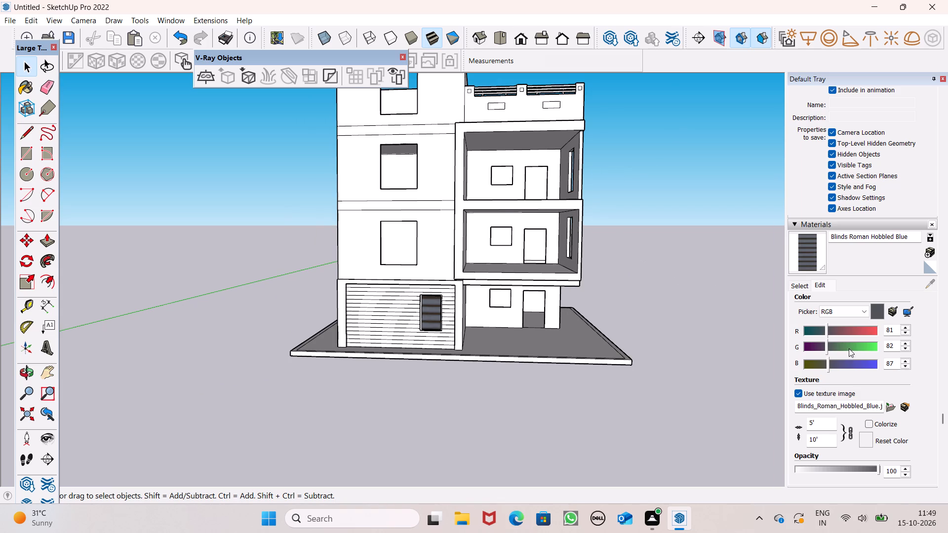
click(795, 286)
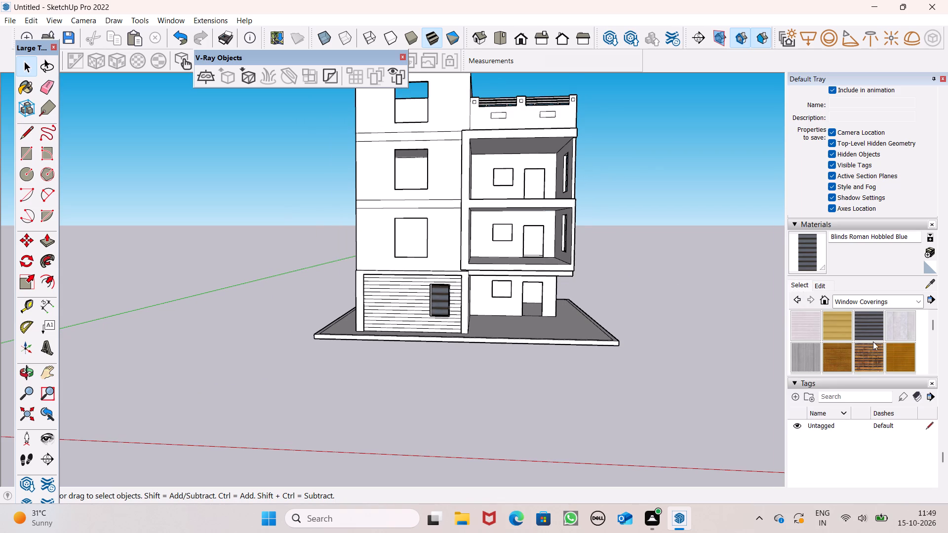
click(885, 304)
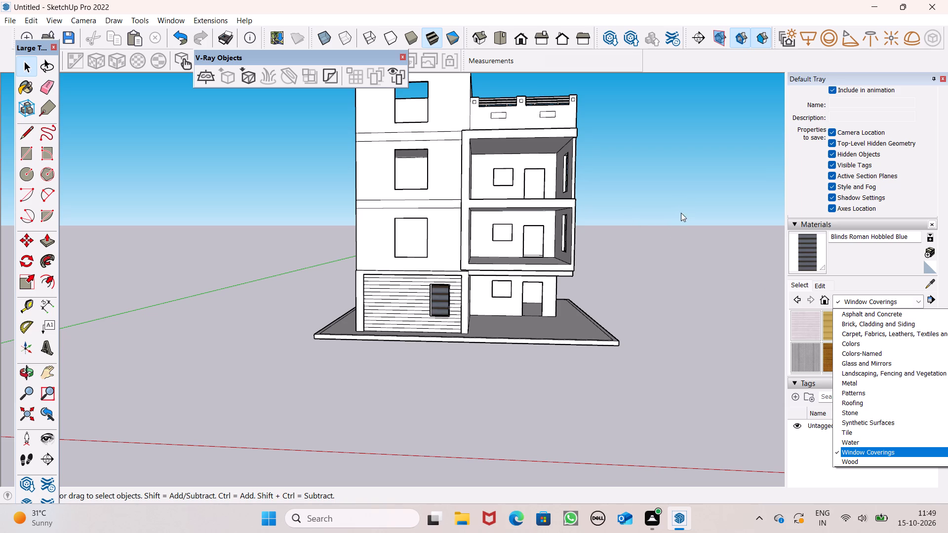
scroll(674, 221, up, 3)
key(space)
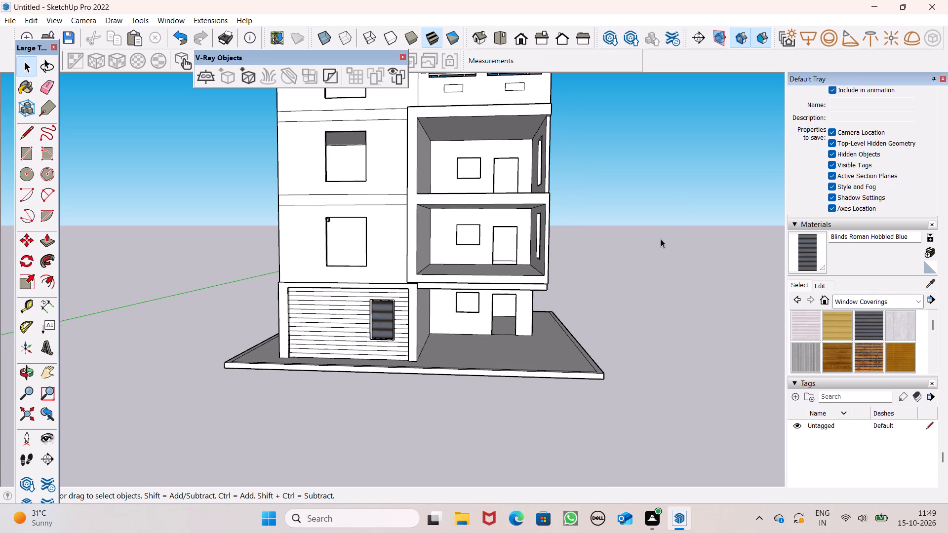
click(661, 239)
Draw a 16' 10" line across the upper open bay's floor between its side walls, parallel to the slab's front edge.
scroll(631, 226, down, 4)
middle_drag(622, 259, 634, 381)
scroll(579, 235, up, 3)
scroll(573, 201, down, 1)
scroll(589, 250, up, 1)
middle_drag(589, 250, 578, 226)
scroll(578, 226, up, 1)
scroll(627, 163, up, 4)
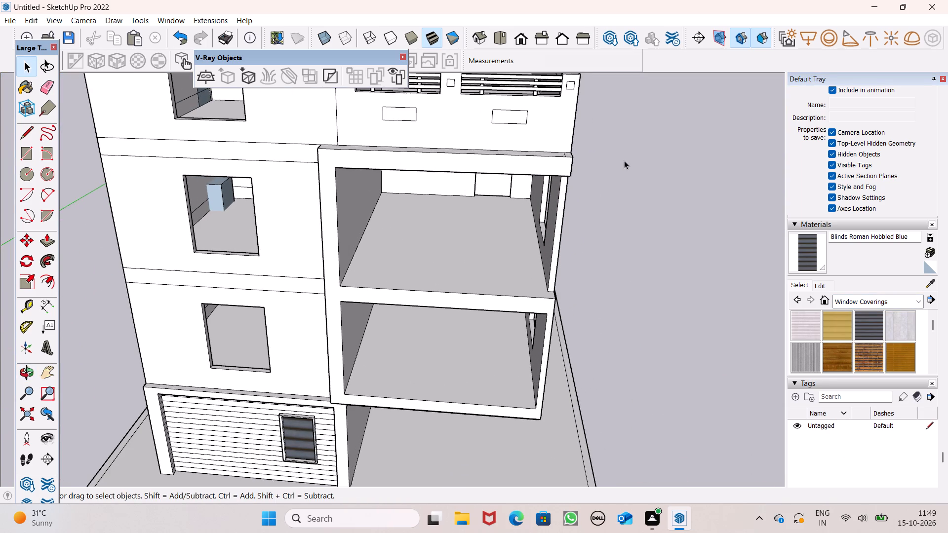
scroll(588, 218, up, 2)
click(18, 131)
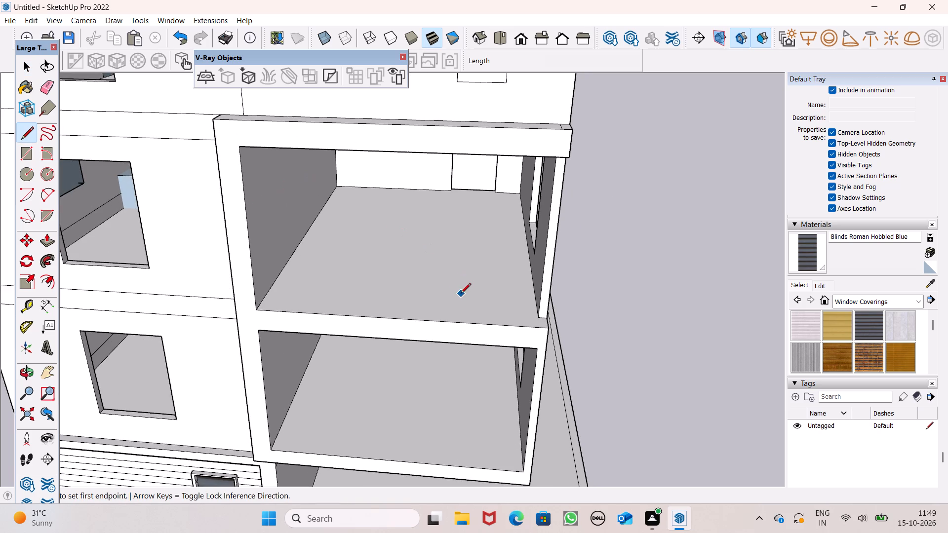
scroll(470, 317, up, 1)
scroll(499, 313, down, 2)
middle_drag(513, 329, 522, 424)
scroll(559, 413, up, 2)
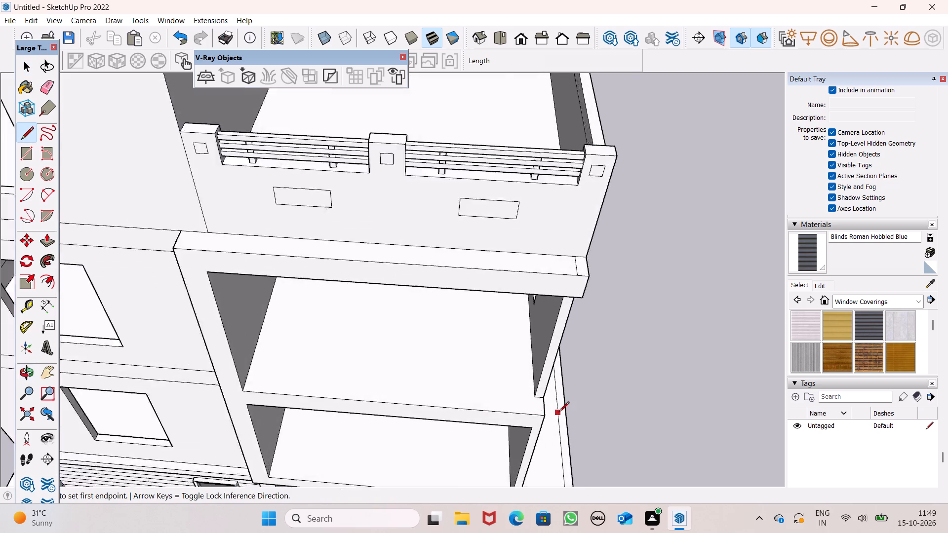
scroll(559, 413, up, 4)
scroll(513, 377, down, 2)
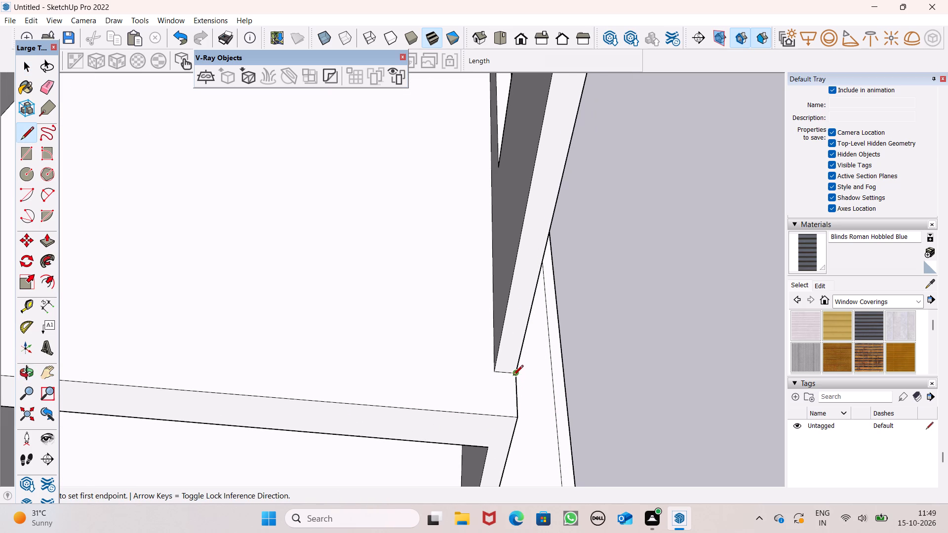
scroll(553, 360, down, 7)
scroll(529, 359, up, 4)
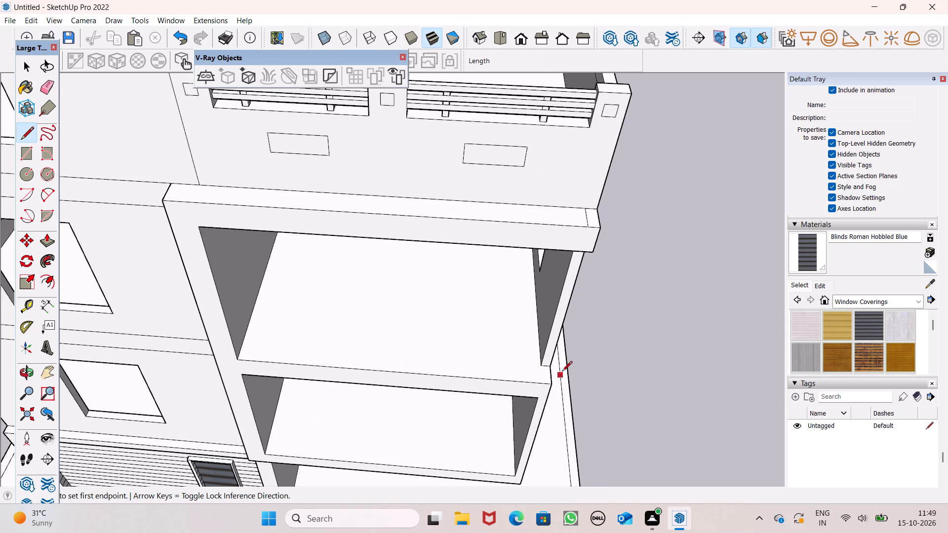
click(542, 365)
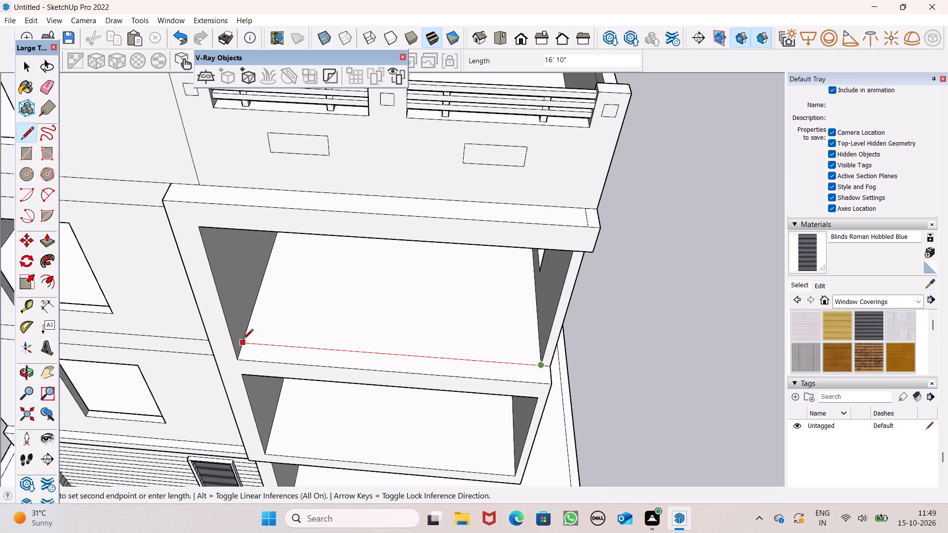
click(243, 340)
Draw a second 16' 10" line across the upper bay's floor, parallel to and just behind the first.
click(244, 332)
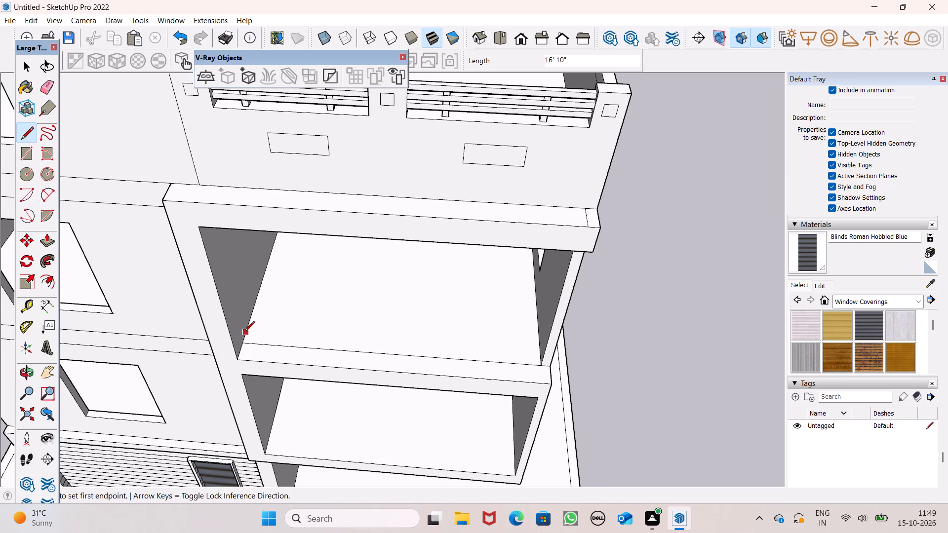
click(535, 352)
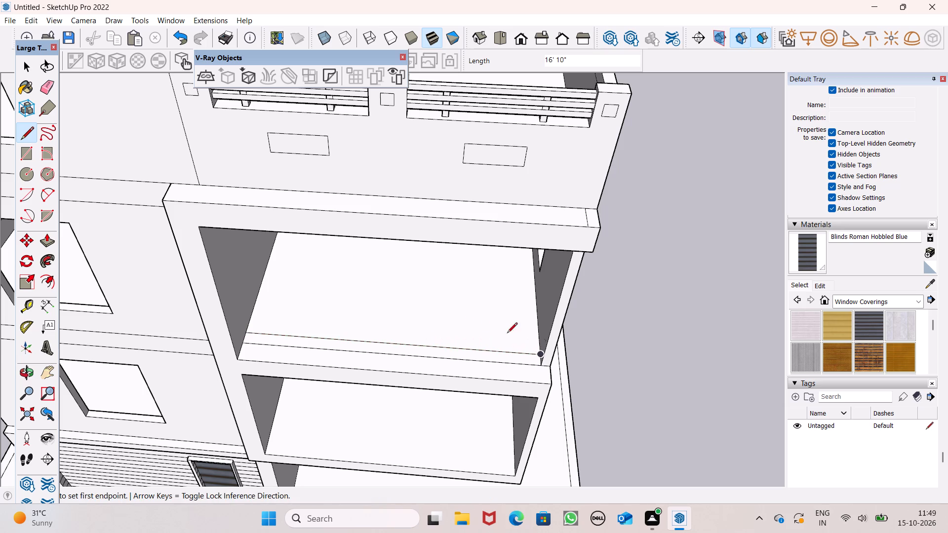
Draw a 16' 10" line across the lower open bay's floor between its side walls, parallel to the front edge.
scroll(439, 317, down, 3)
scroll(493, 441, up, 6)
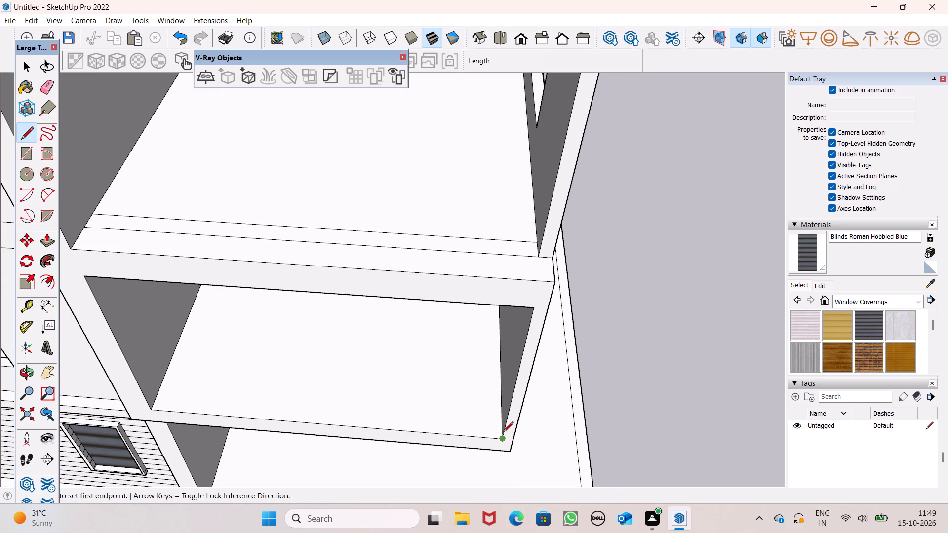
scroll(502, 399, down, 3)
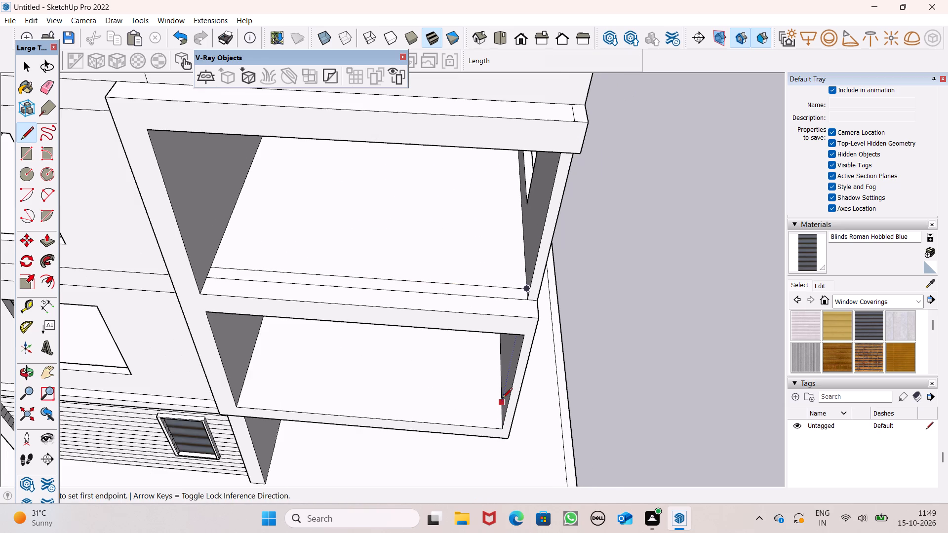
scroll(510, 389, down, 1)
middle_drag(525, 407, 541, 362)
scroll(541, 362, down, 4)
middle_drag(549, 374, 549, 318)
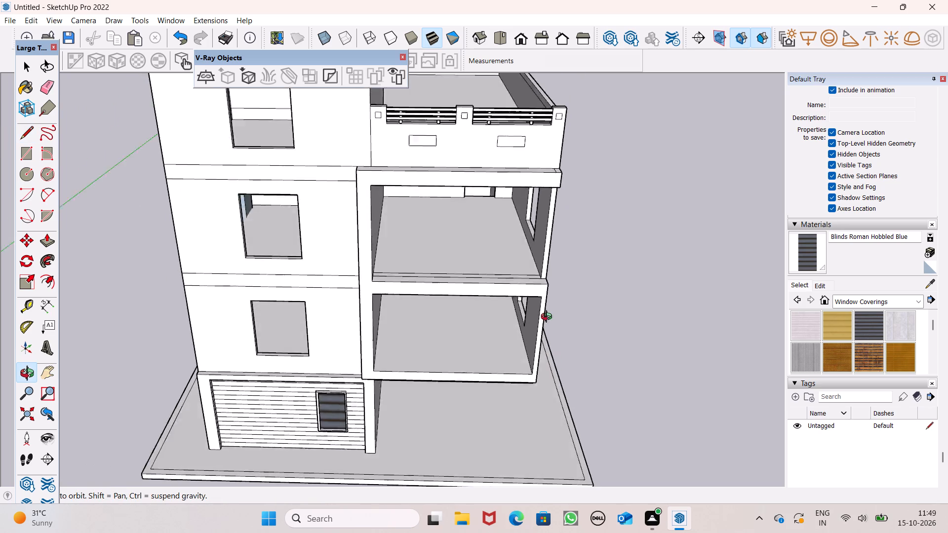
middle_drag(549, 318, 524, 271)
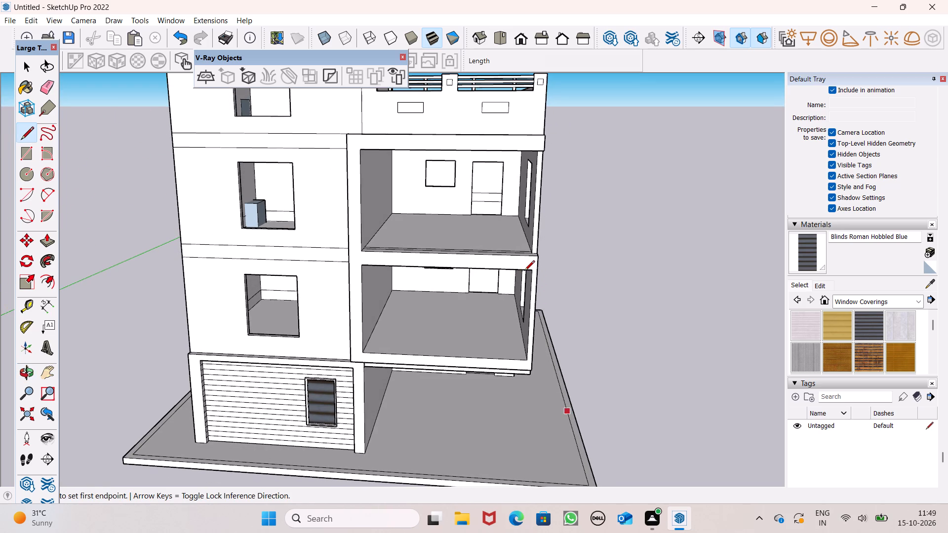
scroll(553, 340, up, 1)
middle_drag(546, 364, 435, 348)
scroll(496, 359, up, 1)
middle_drag(443, 360, 479, 354)
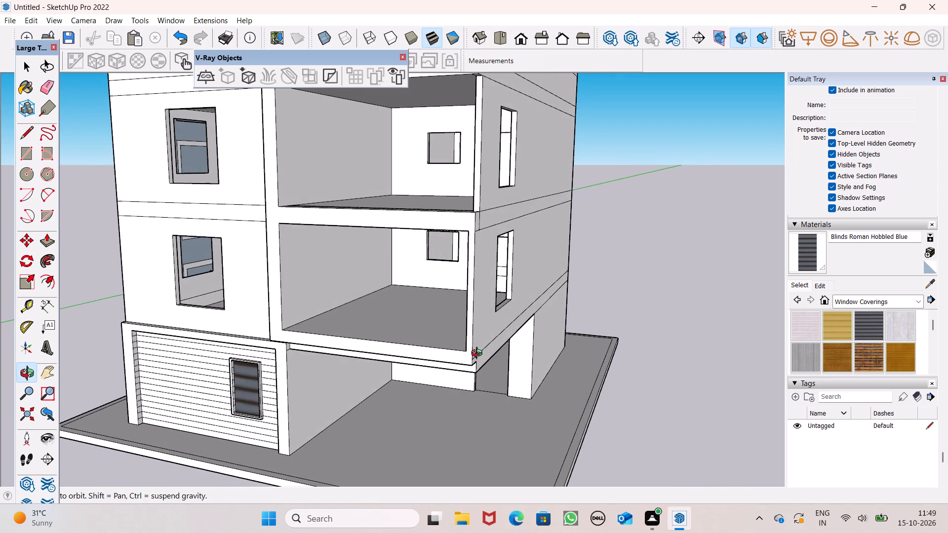
middle_drag(479, 354, 478, 353)
middle_drag(467, 348, 598, 380)
scroll(567, 357, up, 2)
scroll(567, 349, down, 4)
middle_drag(573, 362, 576, 388)
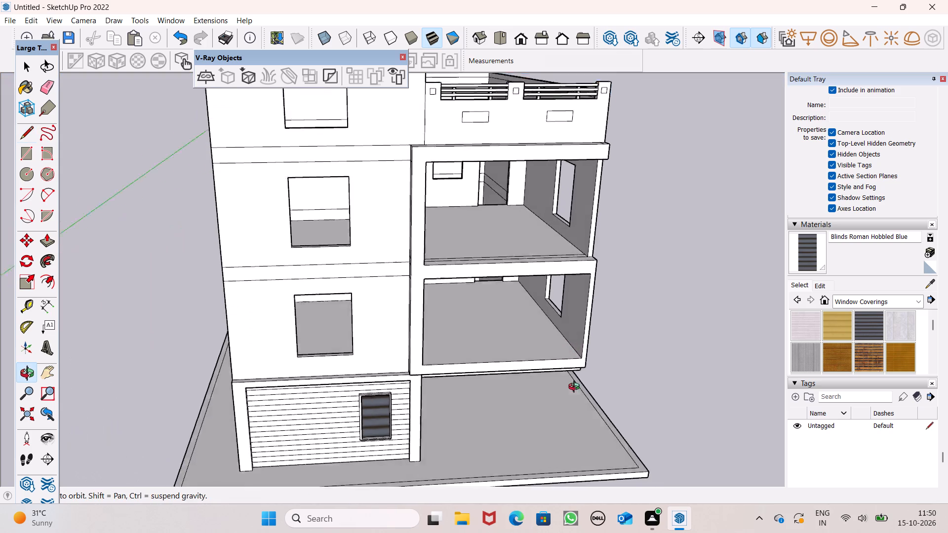
middle_drag(576, 388, 544, 419)
scroll(568, 364, up, 6)
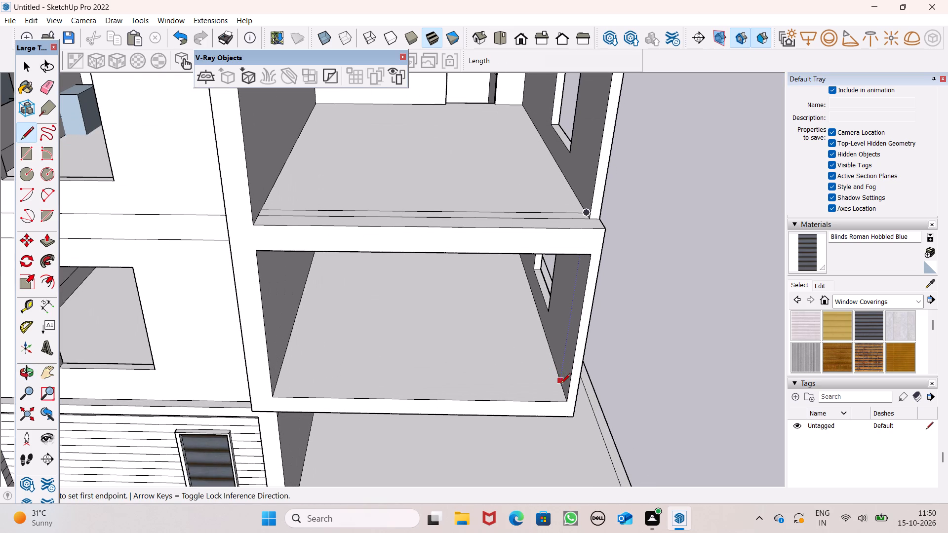
middle_drag(554, 388, 535, 421)
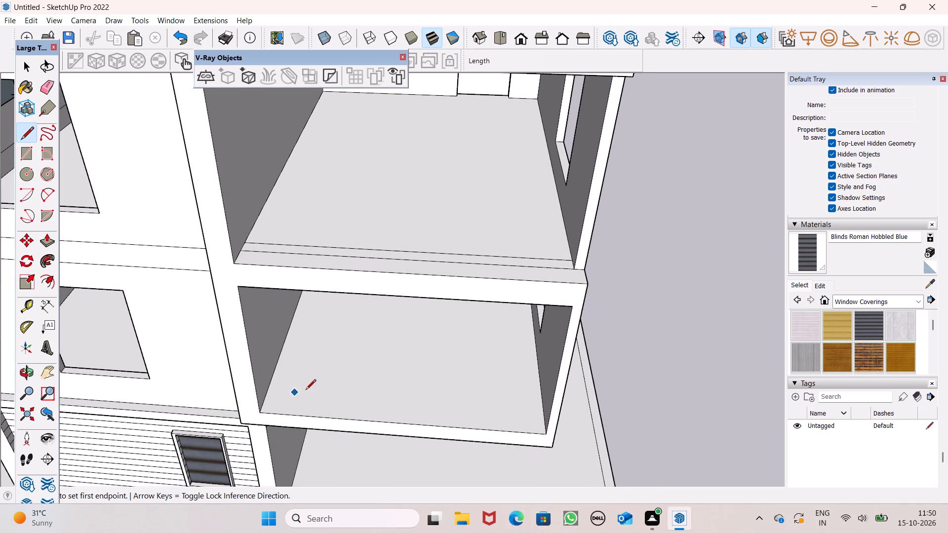
scroll(311, 388, down, 1)
middle_drag(330, 407, 340, 417)
scroll(310, 384, up, 3)
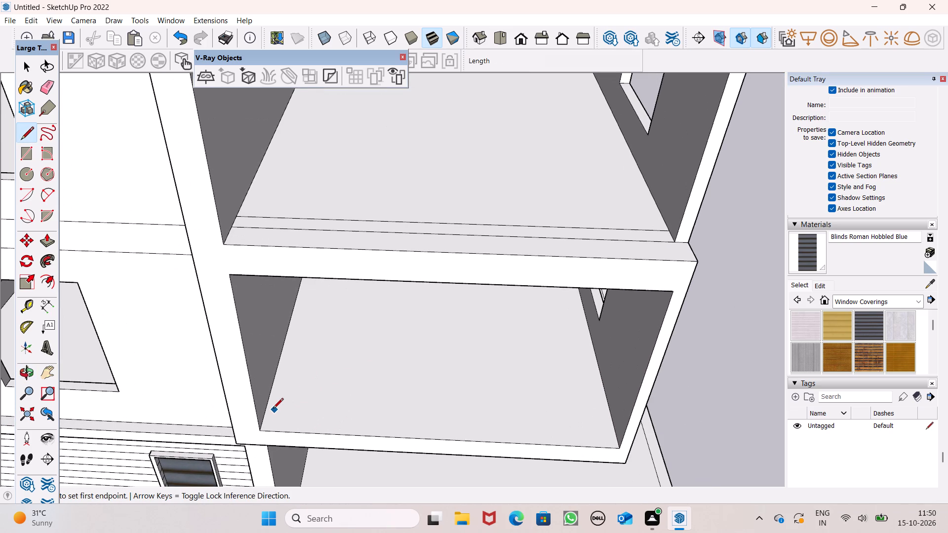
drag(267, 411, 288, 411)
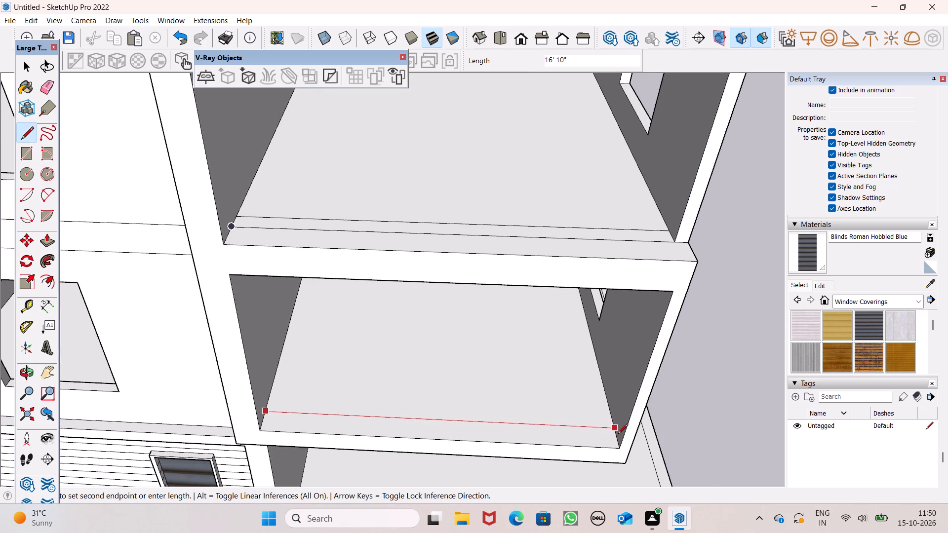
drag(616, 434, 611, 432)
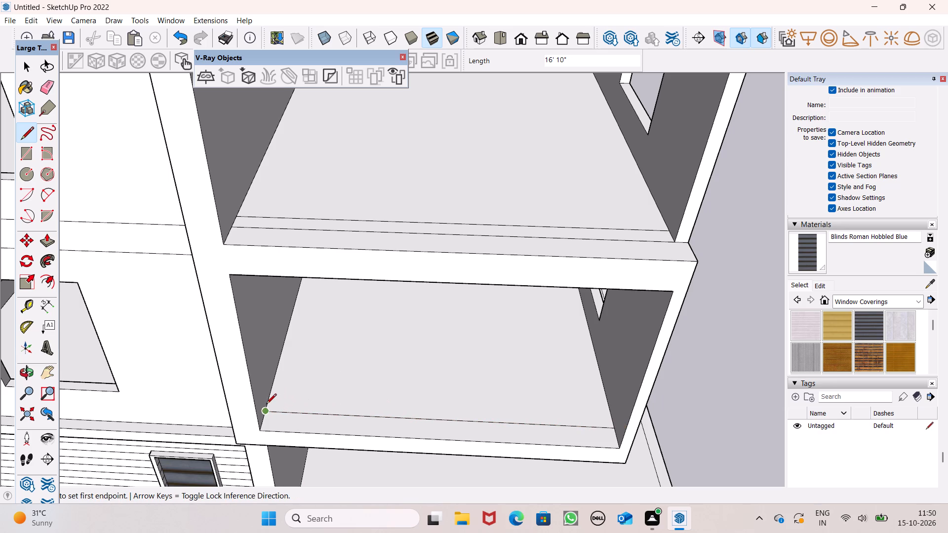
Draw a second 16' 10" line just behind the first on the lower bay's floor to close off a narrow strip.
scroll(267, 406, up, 2)
scroll(267, 413, down, 1)
scroll(267, 413, up, 1)
scroll(267, 413, down, 1)
scroll(267, 413, up, 4)
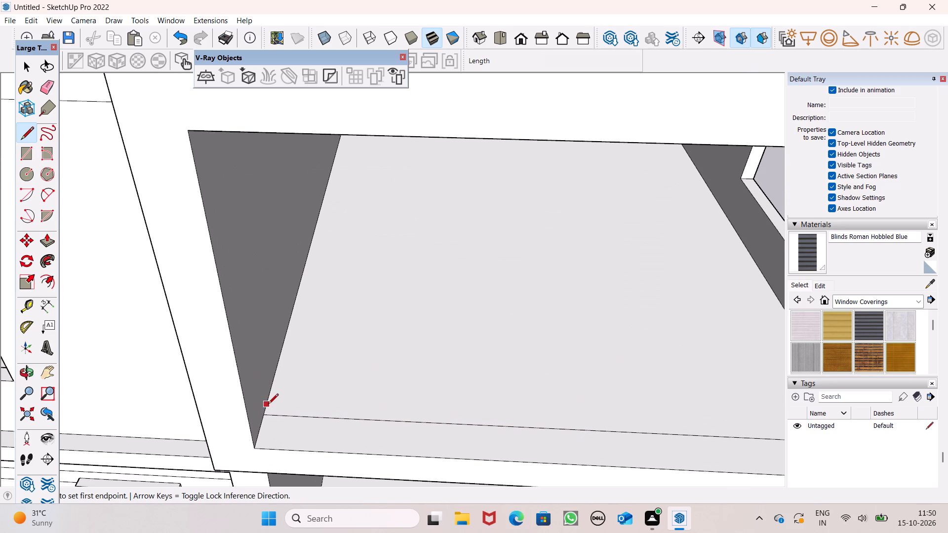
click(268, 404)
scroll(403, 400, down, 4)
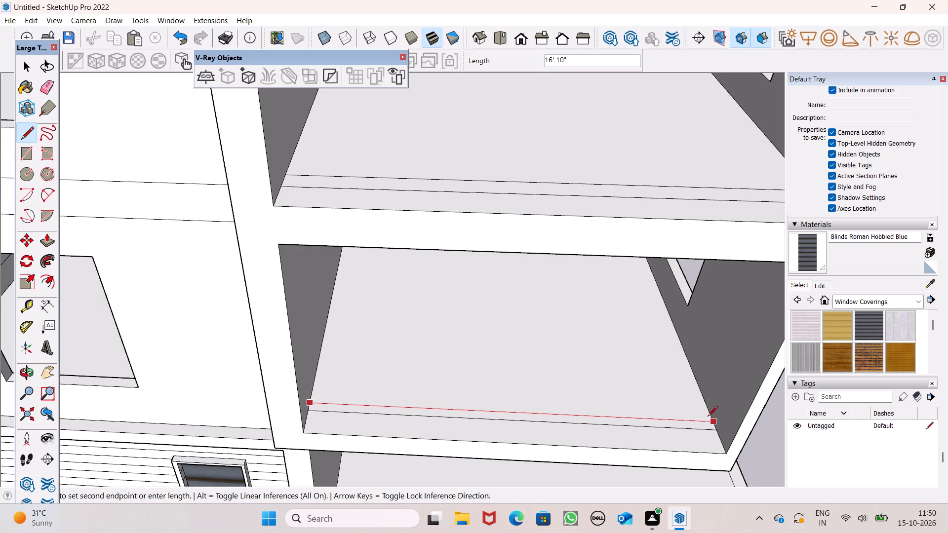
click(712, 419)
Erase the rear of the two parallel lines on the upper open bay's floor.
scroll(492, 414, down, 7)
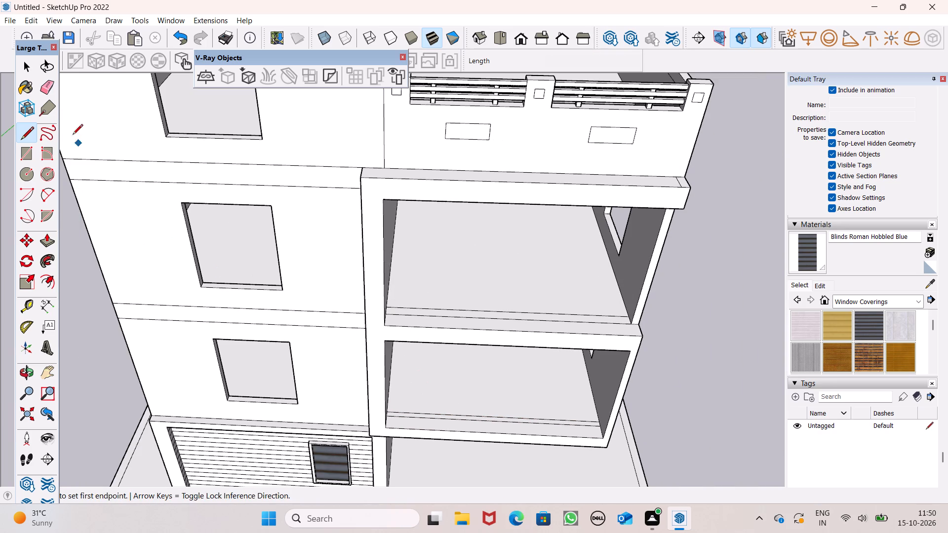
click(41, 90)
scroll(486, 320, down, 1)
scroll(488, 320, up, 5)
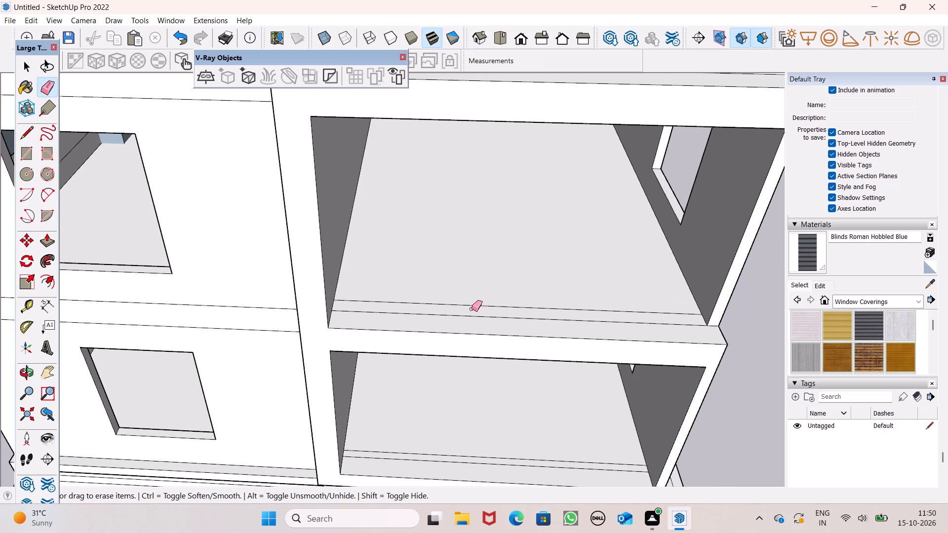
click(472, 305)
Draw a 16' 10" line close behind the remaining line on the upper bay's floor to form a narrow strip.
click(31, 136)
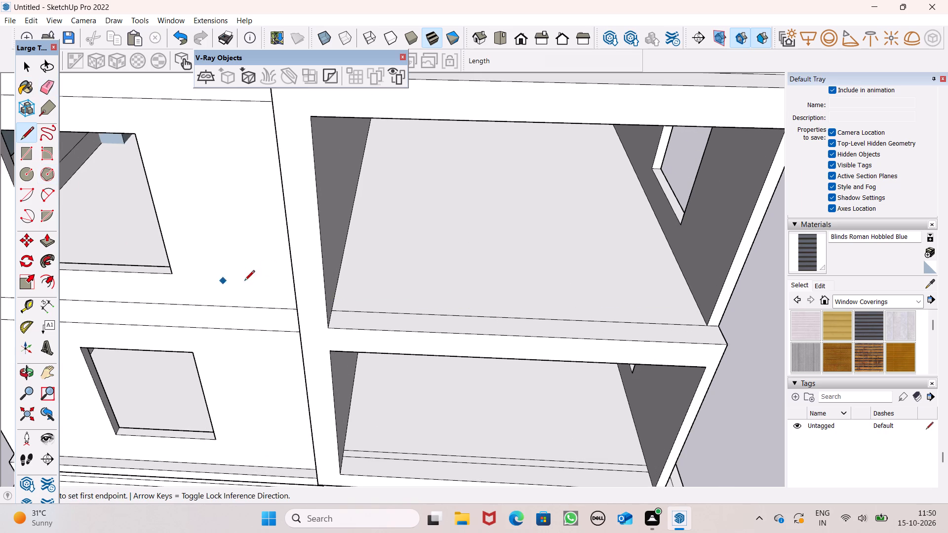
scroll(728, 330, down, 4)
scroll(588, 379, down, 4)
middle_drag(584, 393, 595, 443)
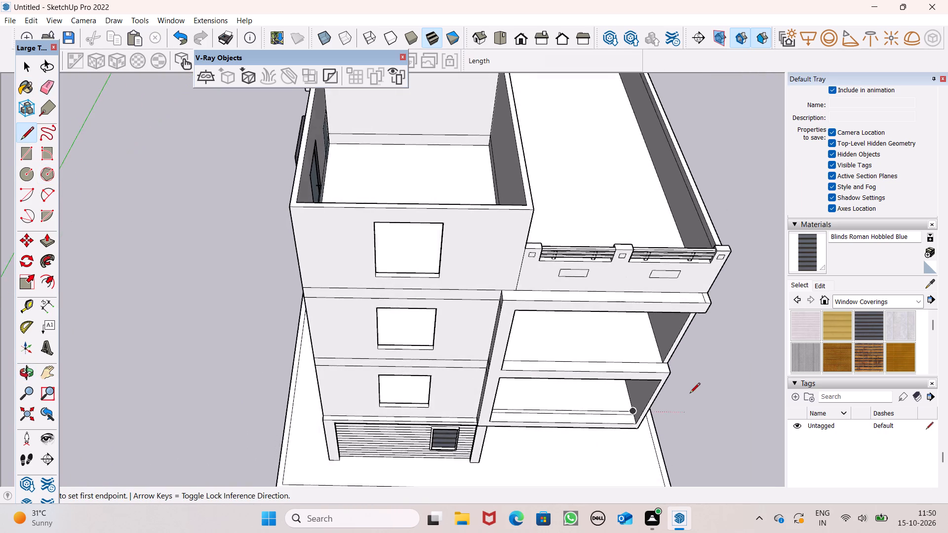
scroll(691, 385, up, 4)
scroll(690, 374, down, 1)
scroll(690, 373, up, 2)
scroll(647, 341, up, 6)
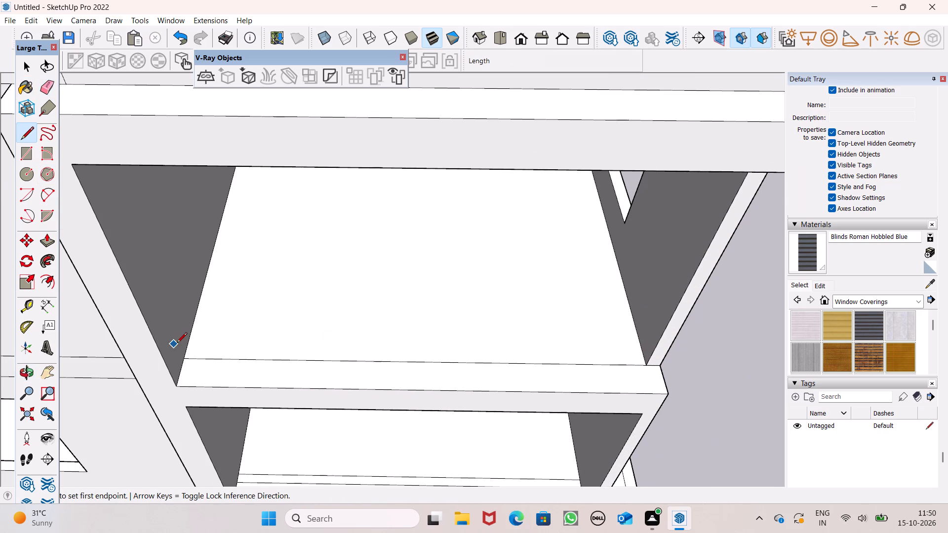
drag(186, 349, 191, 349)
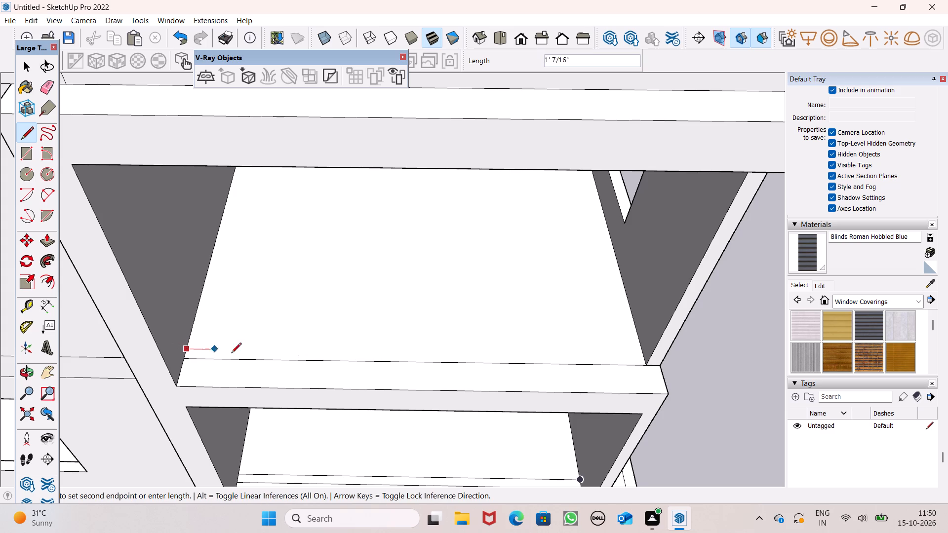
click(648, 355)
Pull the narrow floor strip in the upper open bay up 3' to form a parapet wall.
scroll(452, 336, down, 5)
scroll(399, 332, down, 4)
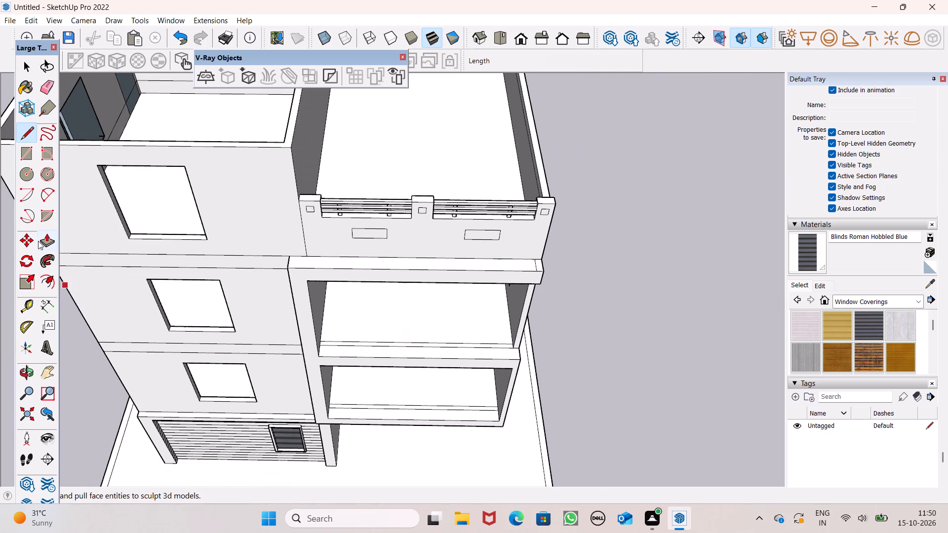
click(41, 236)
scroll(335, 335, up, 6)
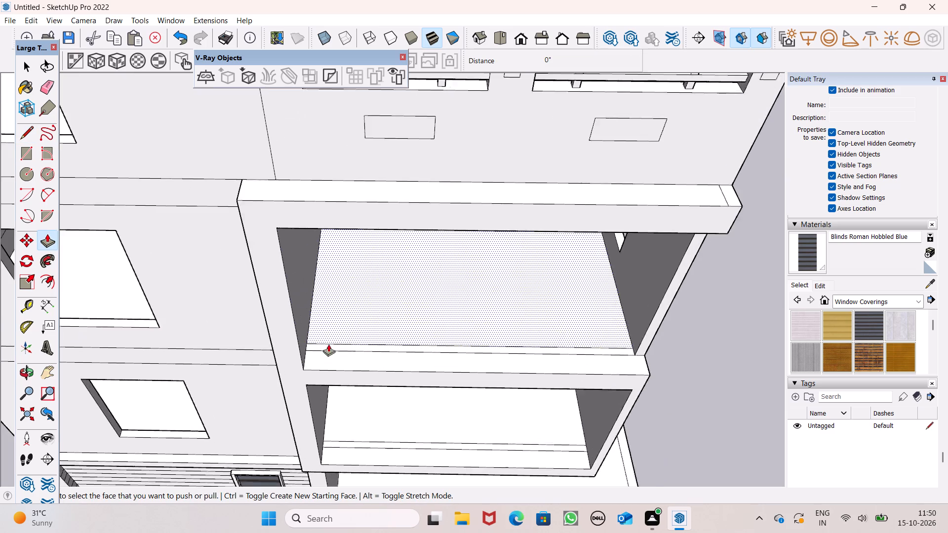
scroll(301, 341, up, 5)
drag(318, 352, 315, 324)
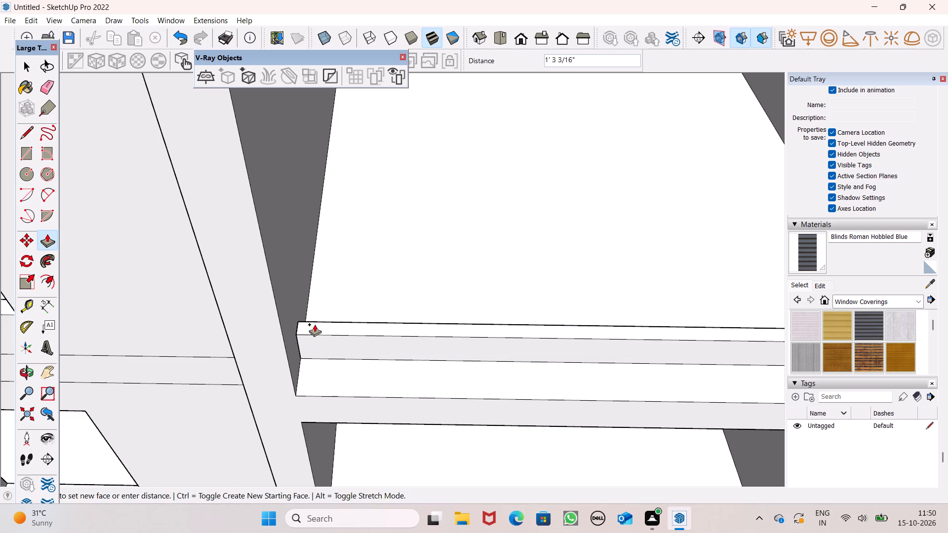
drag(315, 324, 310, 306)
text(3')
key(Return)
Pull the narrow floor strip in the lower open bay up 3' to form a parapet wall.
scroll(305, 293, down, 1)
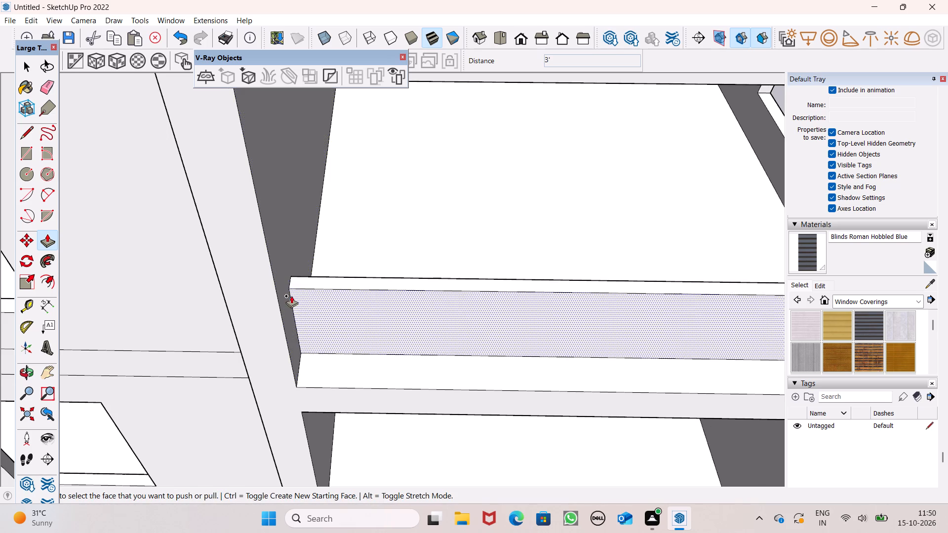
scroll(291, 299, down, 3)
scroll(314, 355, down, 2)
middle_drag(351, 383, 345, 329)
scroll(330, 407, down, 1)
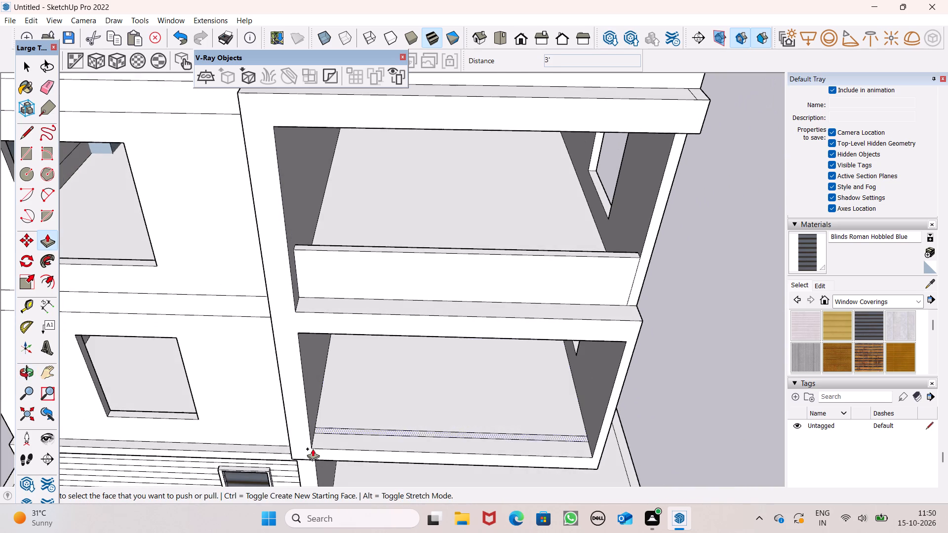
scroll(316, 427, up, 9)
drag(317, 432, 315, 397)
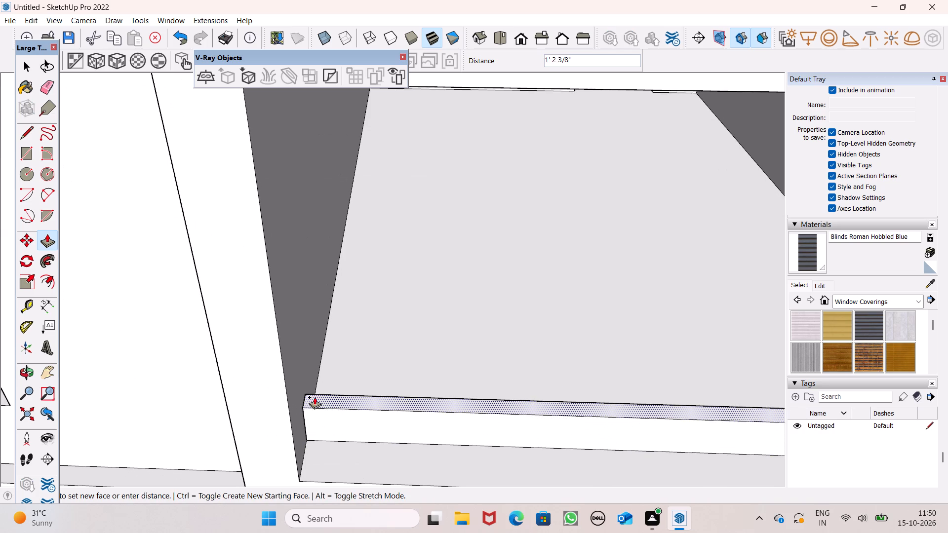
drag(315, 397, 313, 366)
text(3')
key(Return)
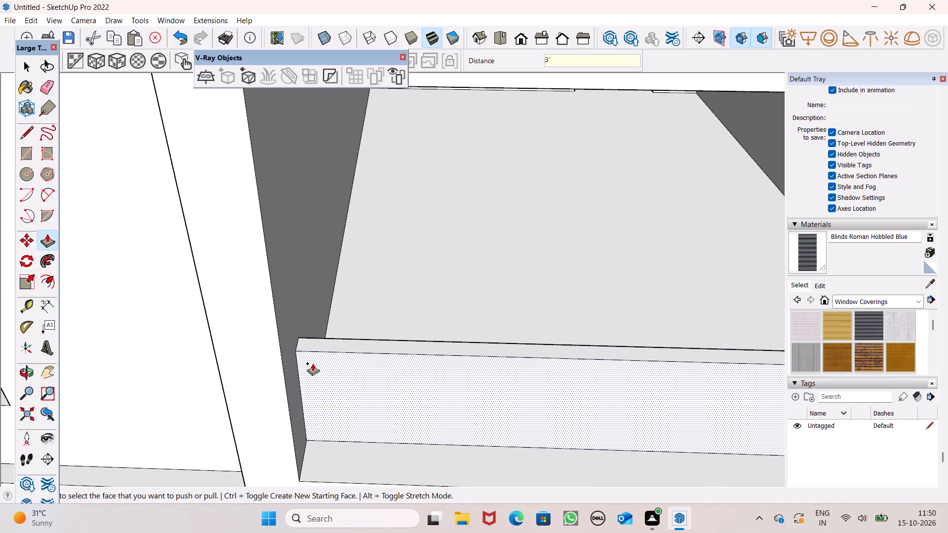
Thicken the lower bay's parapet wall by pulling its front face forward 4".
scroll(313, 363, down, 16)
middle_drag(432, 383, 426, 420)
scroll(385, 349, up, 2)
scroll(385, 349, down, 1)
scroll(385, 349, up, 1)
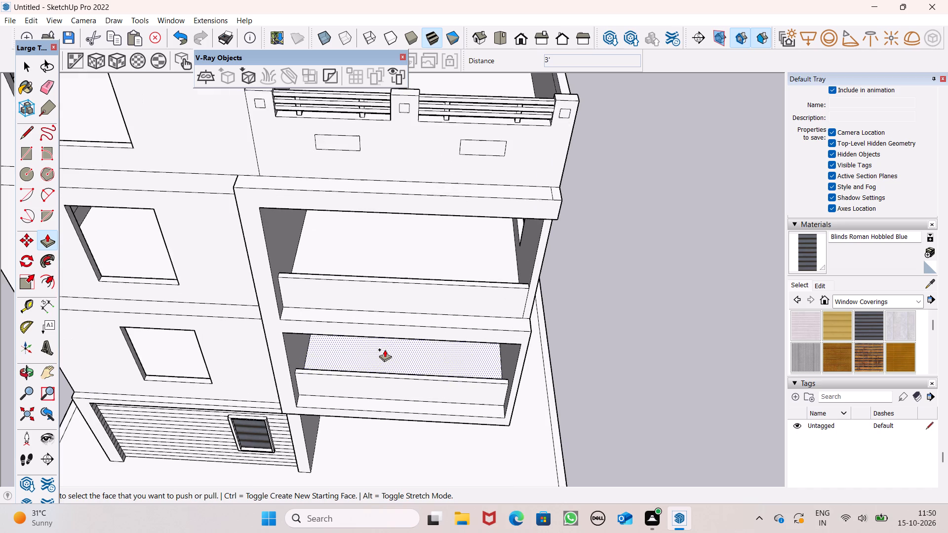
scroll(403, 377, up, 1)
middle_drag(403, 384, 404, 427)
scroll(403, 397, up, 7)
middle_drag(444, 411, 434, 369)
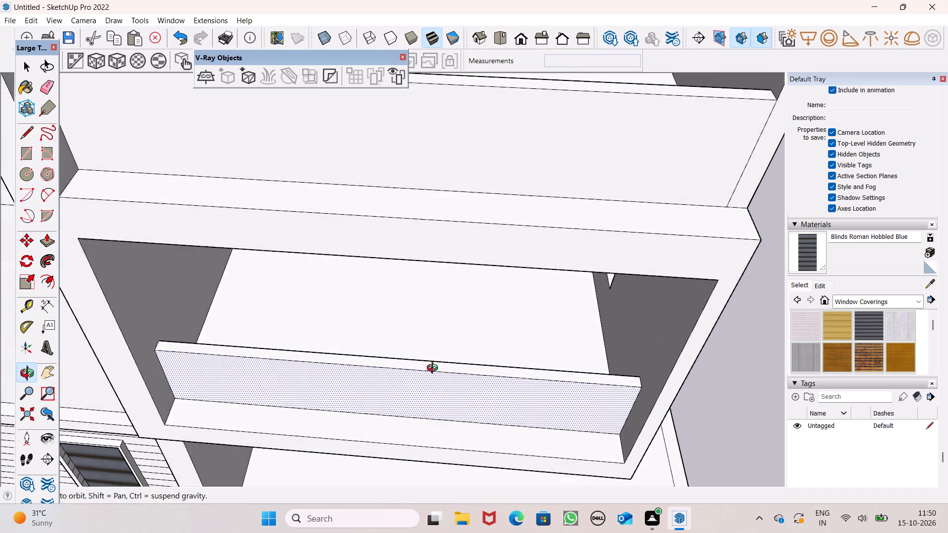
middle_drag(434, 369, 480, 371)
drag(481, 394, 487, 397)
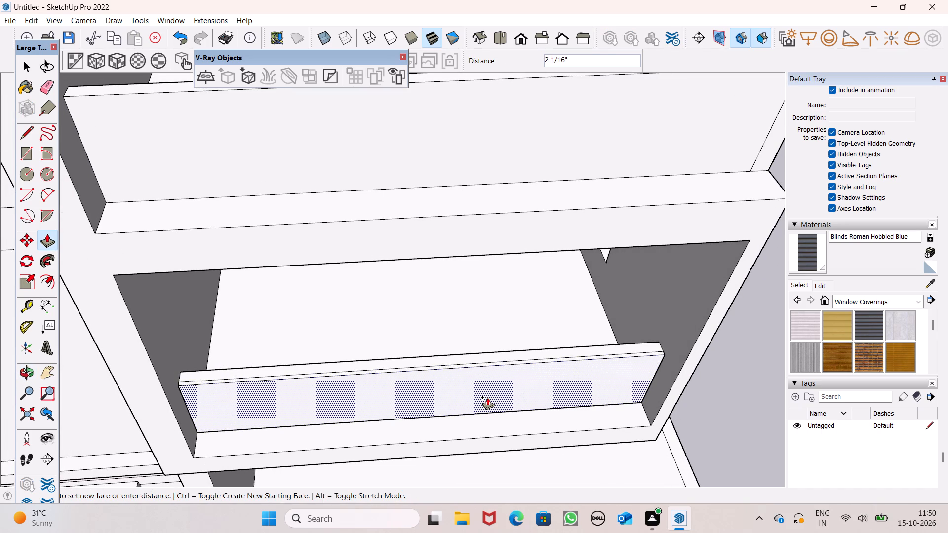
drag(487, 397, 490, 398)
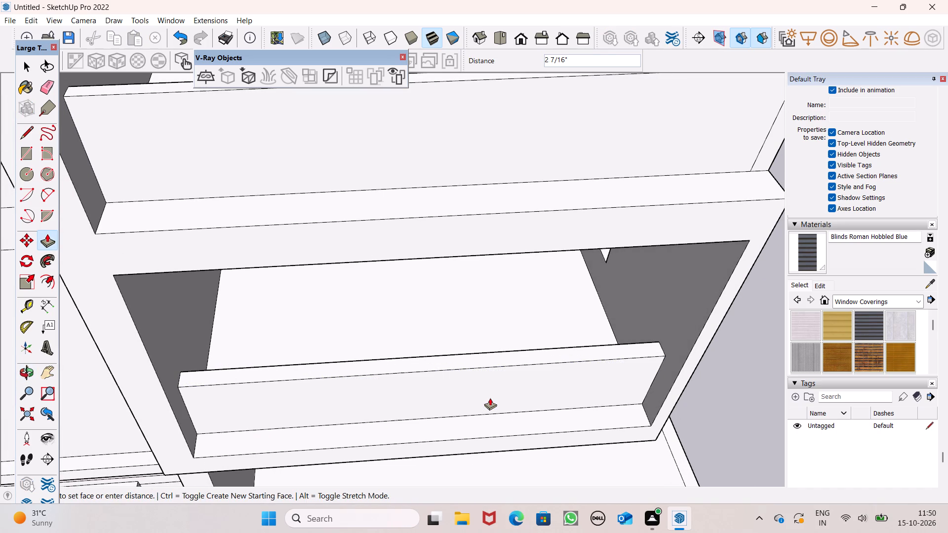
drag(490, 398, 492, 400)
scroll(475, 330, down, 2)
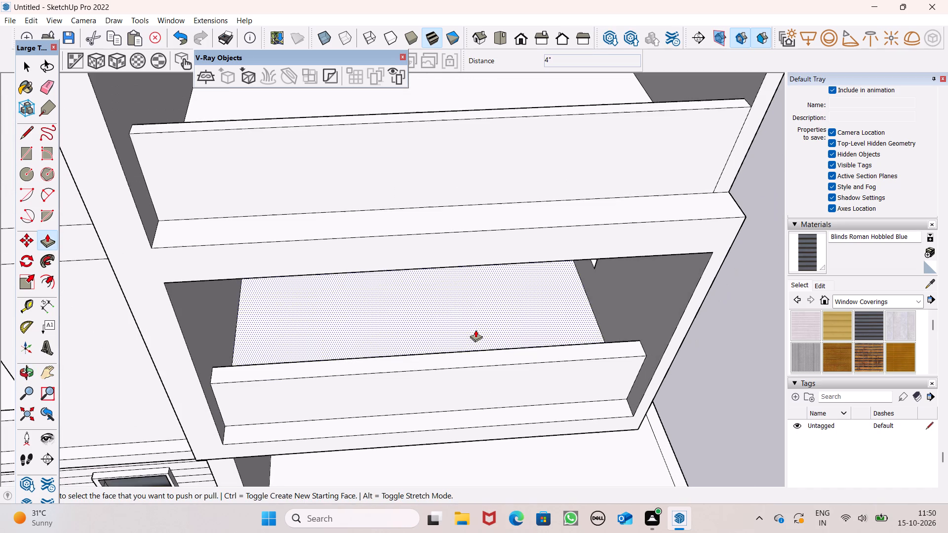
scroll(480, 324, down, 11)
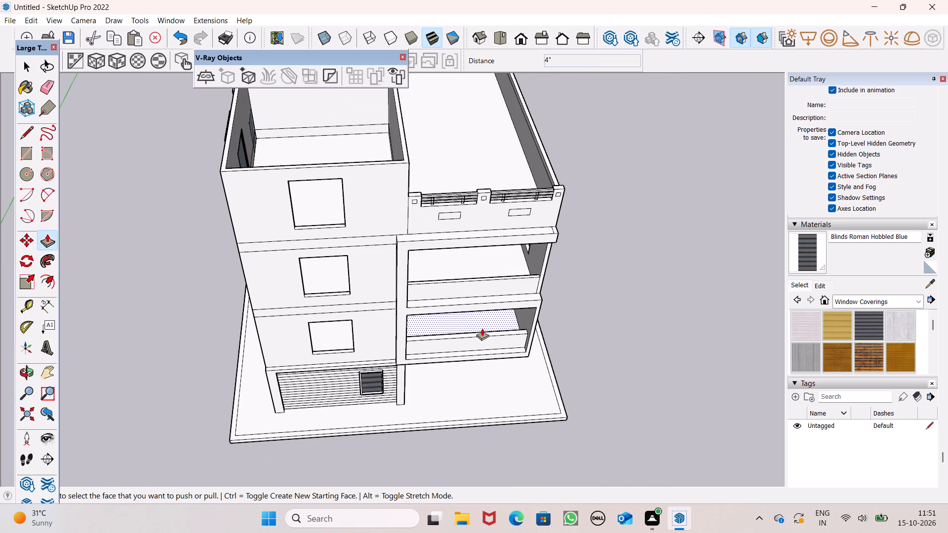
key(space)
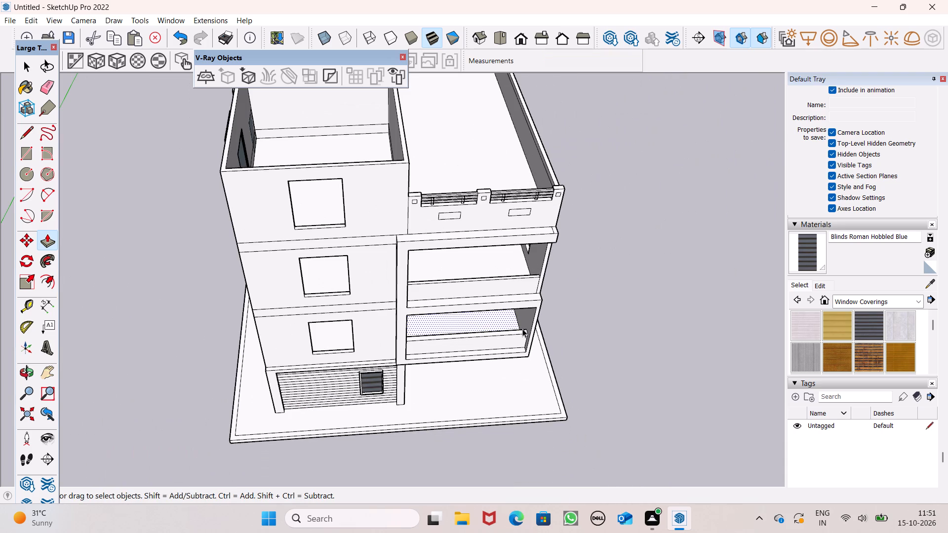
key(space)
key(space)
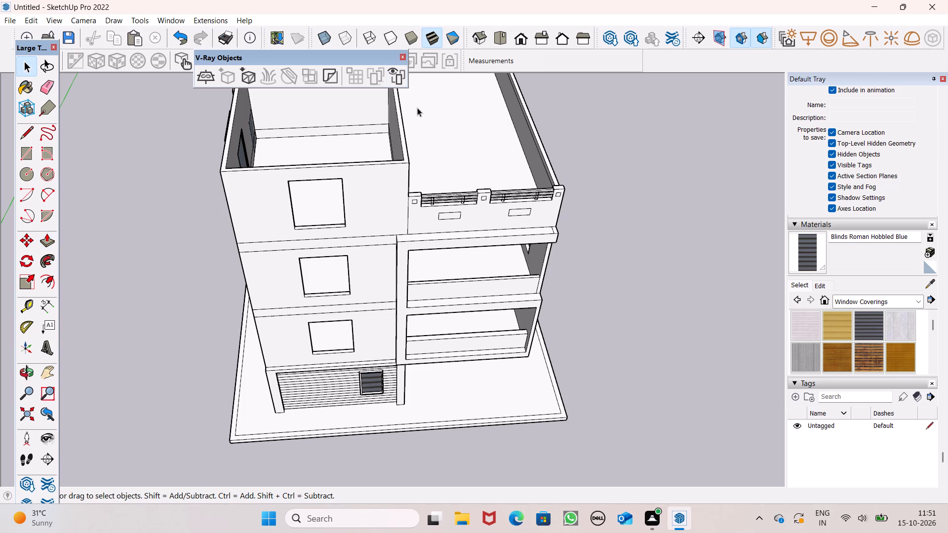
Examine the building facade and the parapet walls of both open bays from several angles.
scroll(462, 231, down, 2)
middle_drag(563, 337, 508, 269)
scroll(560, 337, up, 1)
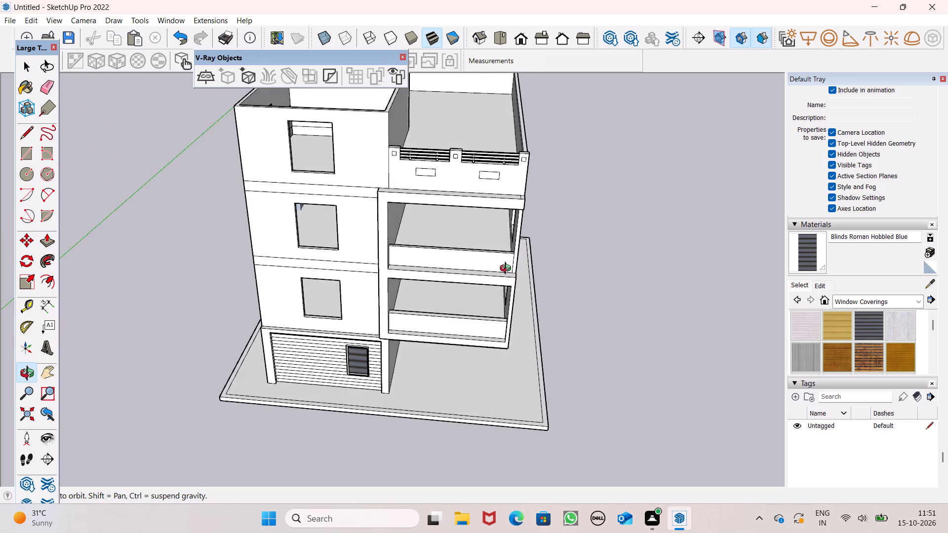
middle_drag(508, 269, 477, 270)
scroll(480, 312, up, 1)
scroll(478, 320, down, 1)
scroll(478, 320, up, 2)
scroll(477, 320, down, 3)
middle_drag(472, 338, 542, 444)
scroll(542, 444, up, 1)
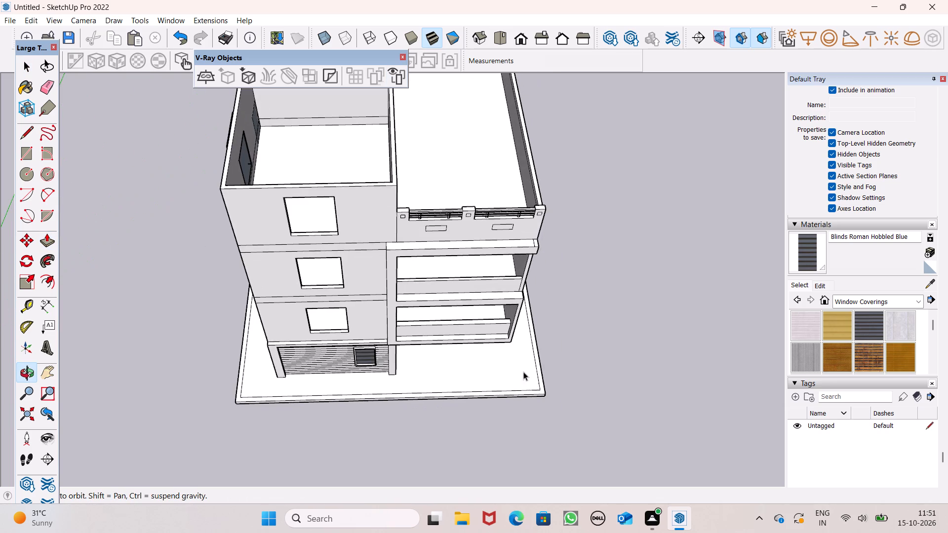
scroll(474, 284, up, 7)
scroll(469, 275, down, 1)
scroll(469, 275, up, 7)
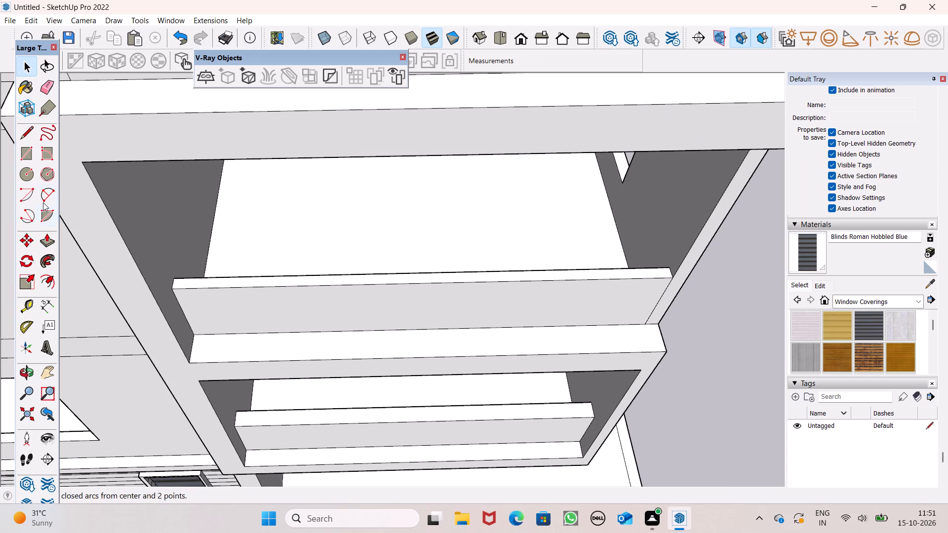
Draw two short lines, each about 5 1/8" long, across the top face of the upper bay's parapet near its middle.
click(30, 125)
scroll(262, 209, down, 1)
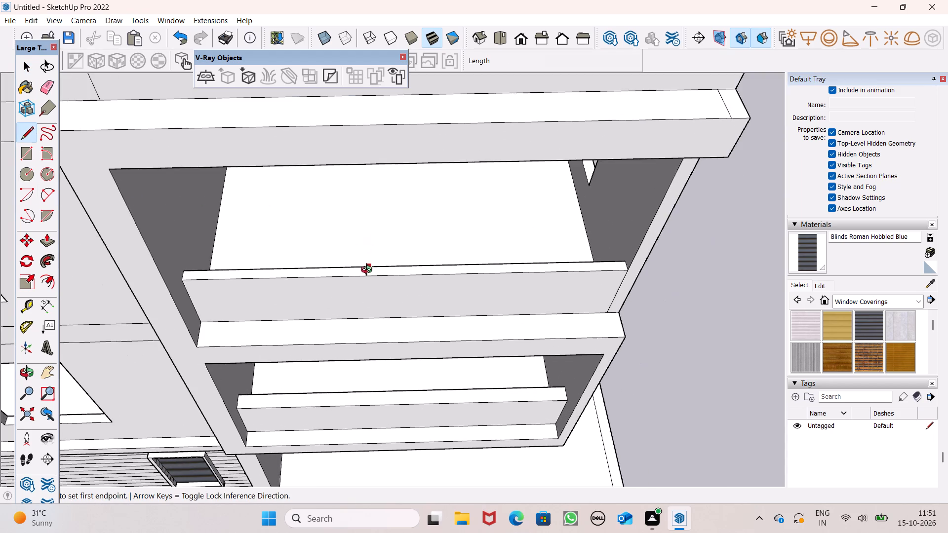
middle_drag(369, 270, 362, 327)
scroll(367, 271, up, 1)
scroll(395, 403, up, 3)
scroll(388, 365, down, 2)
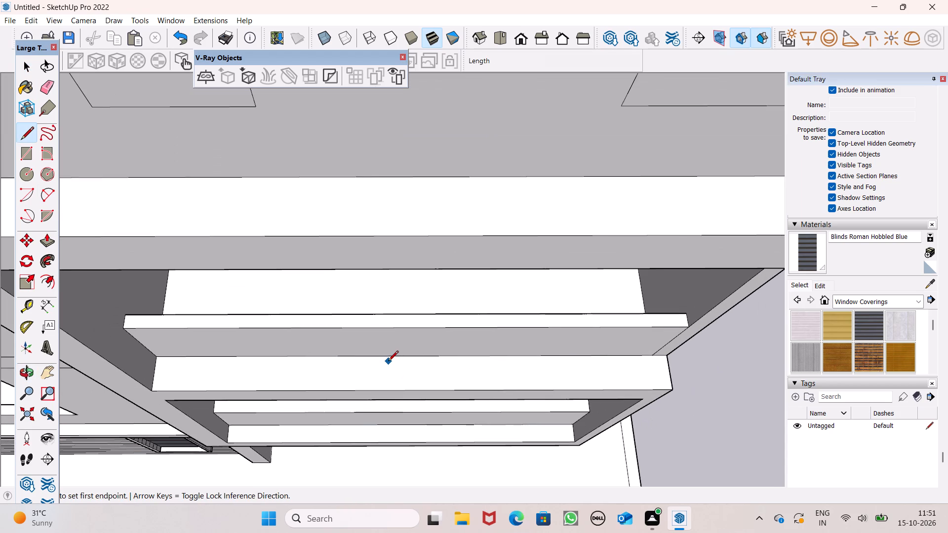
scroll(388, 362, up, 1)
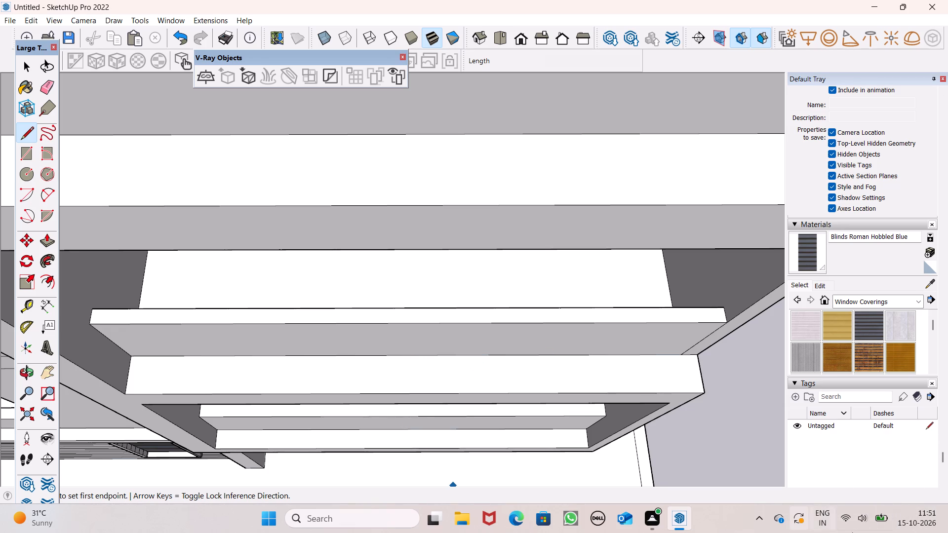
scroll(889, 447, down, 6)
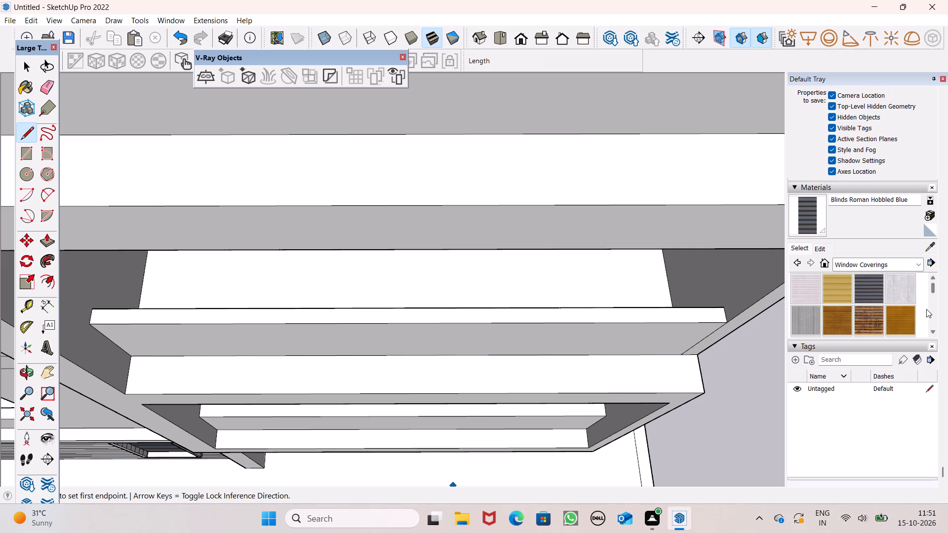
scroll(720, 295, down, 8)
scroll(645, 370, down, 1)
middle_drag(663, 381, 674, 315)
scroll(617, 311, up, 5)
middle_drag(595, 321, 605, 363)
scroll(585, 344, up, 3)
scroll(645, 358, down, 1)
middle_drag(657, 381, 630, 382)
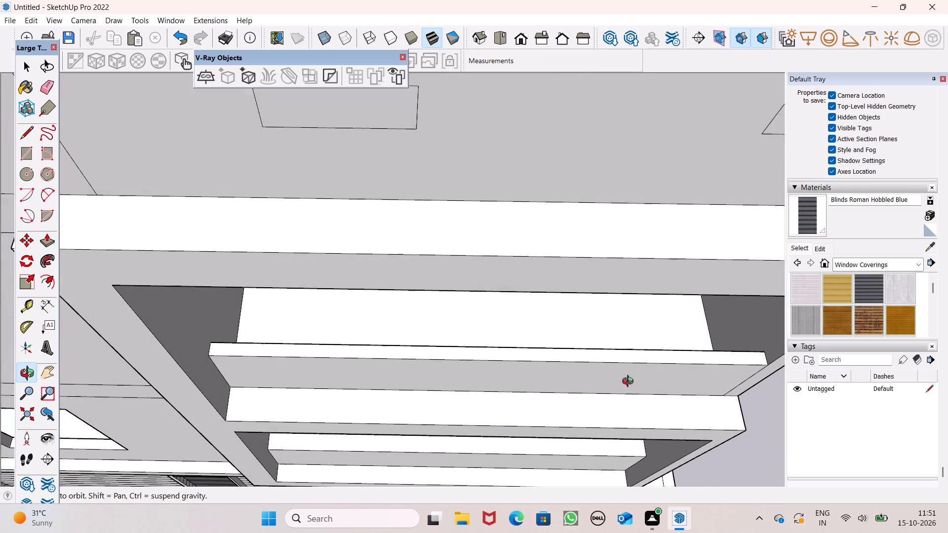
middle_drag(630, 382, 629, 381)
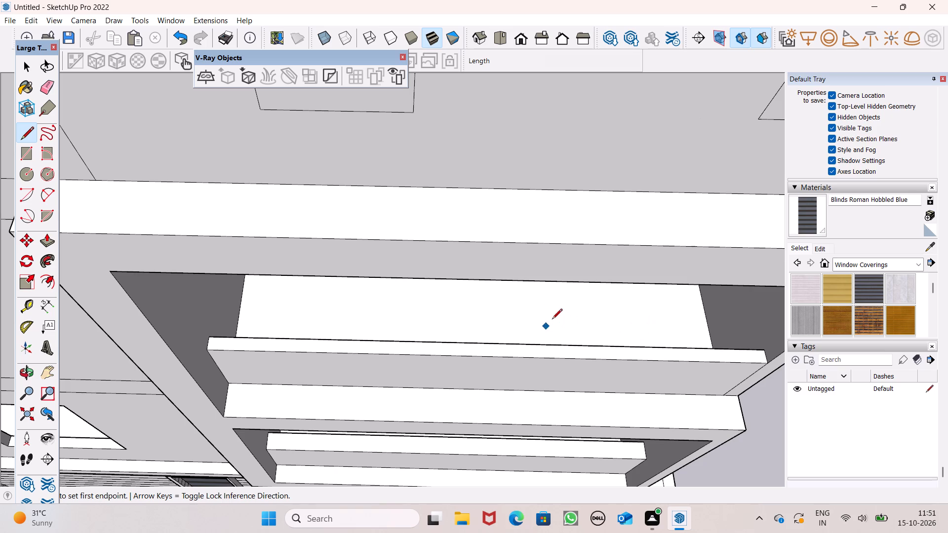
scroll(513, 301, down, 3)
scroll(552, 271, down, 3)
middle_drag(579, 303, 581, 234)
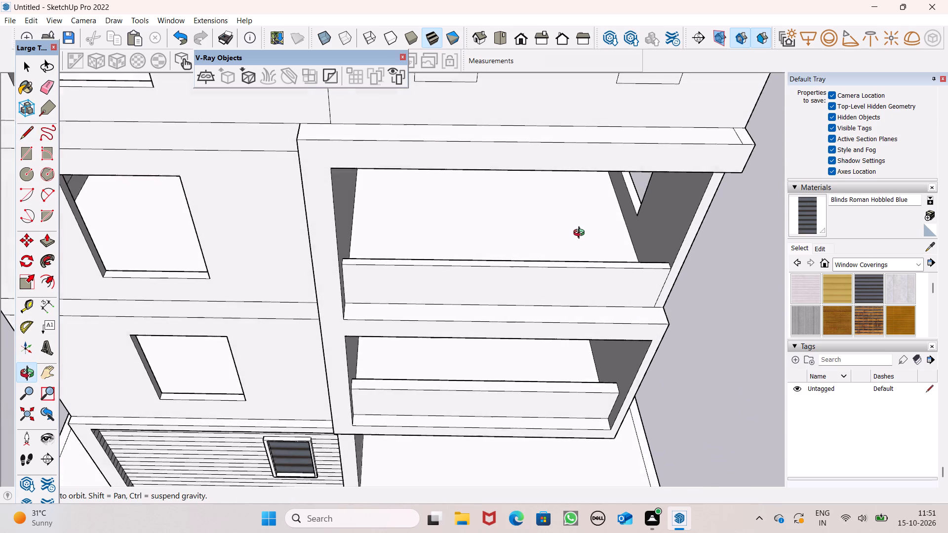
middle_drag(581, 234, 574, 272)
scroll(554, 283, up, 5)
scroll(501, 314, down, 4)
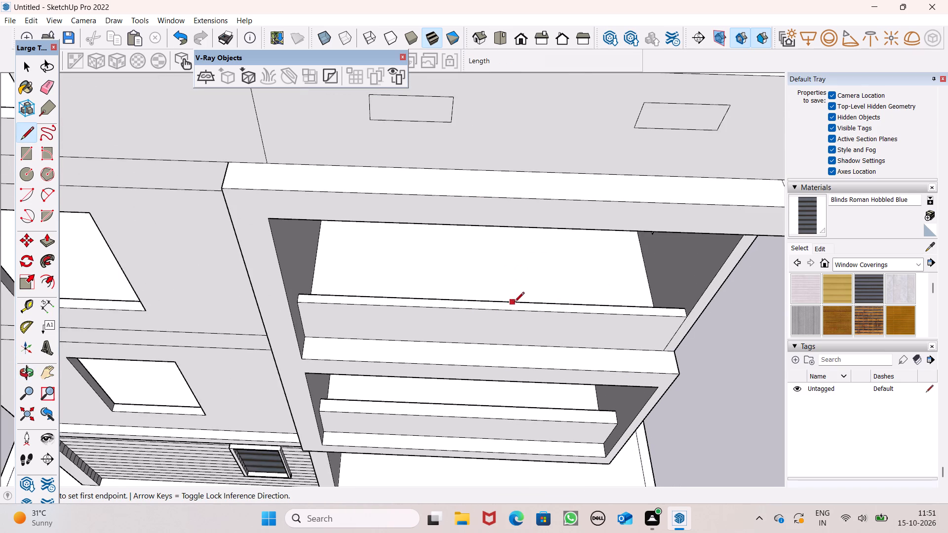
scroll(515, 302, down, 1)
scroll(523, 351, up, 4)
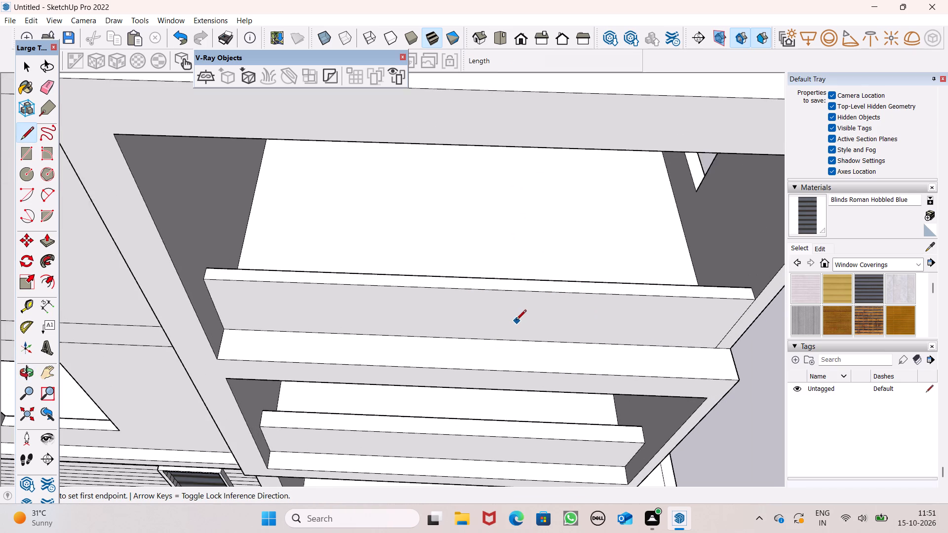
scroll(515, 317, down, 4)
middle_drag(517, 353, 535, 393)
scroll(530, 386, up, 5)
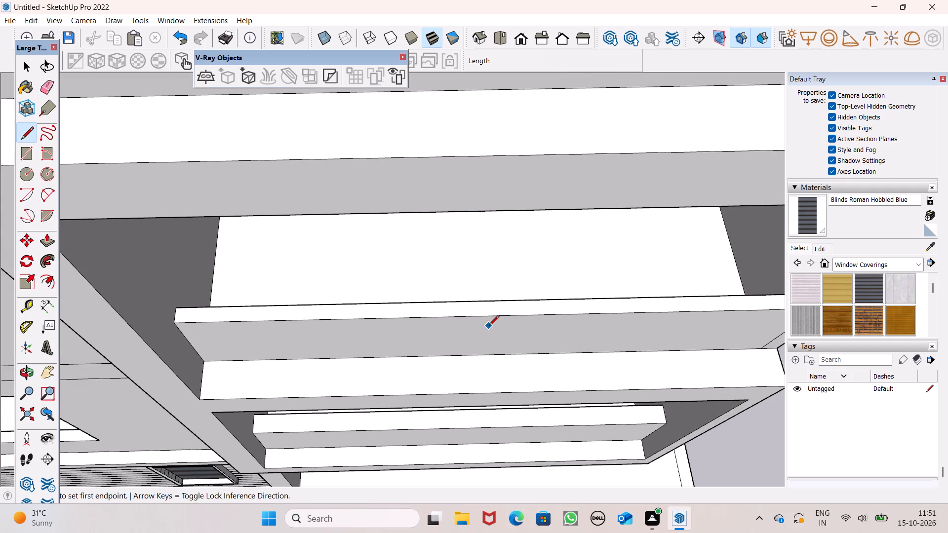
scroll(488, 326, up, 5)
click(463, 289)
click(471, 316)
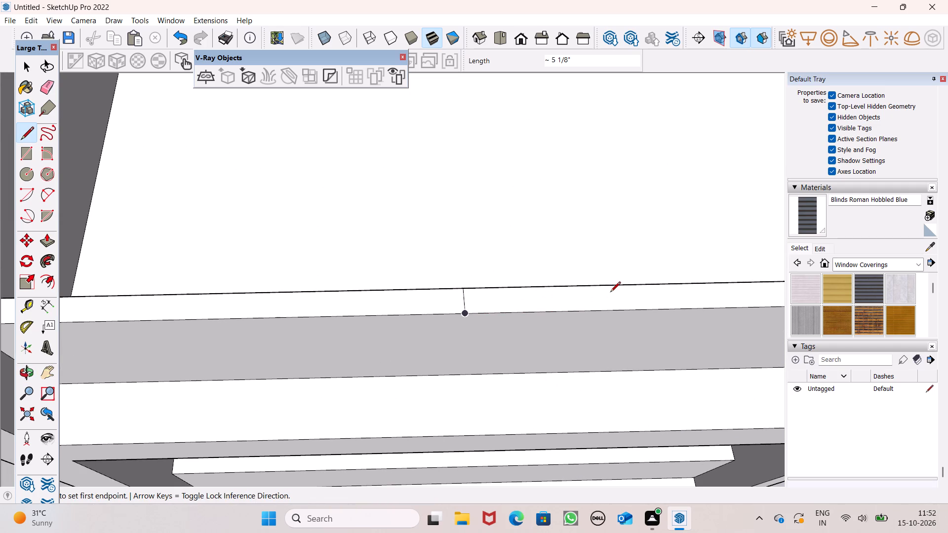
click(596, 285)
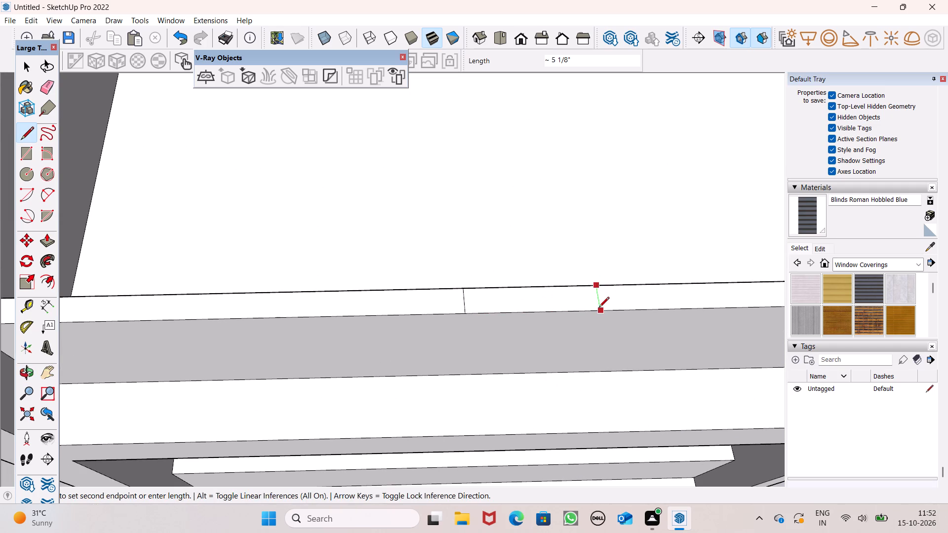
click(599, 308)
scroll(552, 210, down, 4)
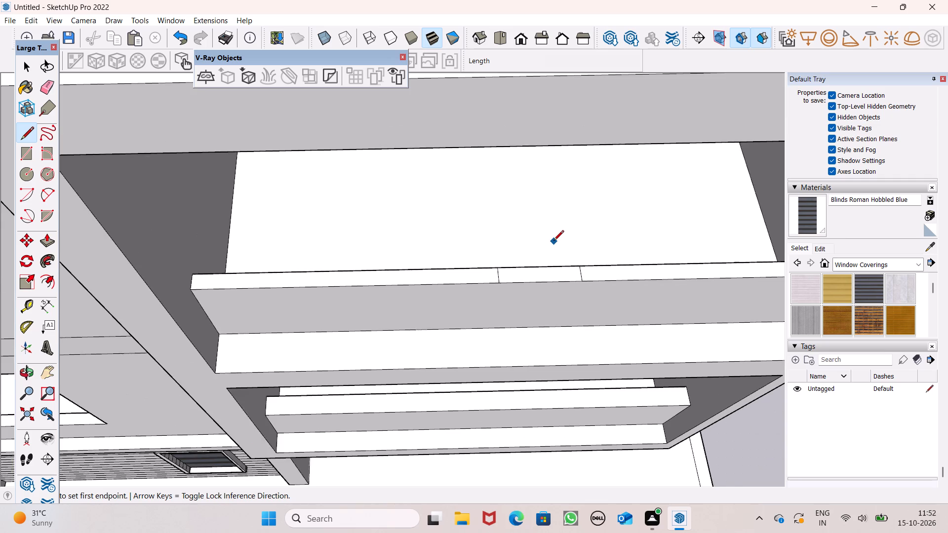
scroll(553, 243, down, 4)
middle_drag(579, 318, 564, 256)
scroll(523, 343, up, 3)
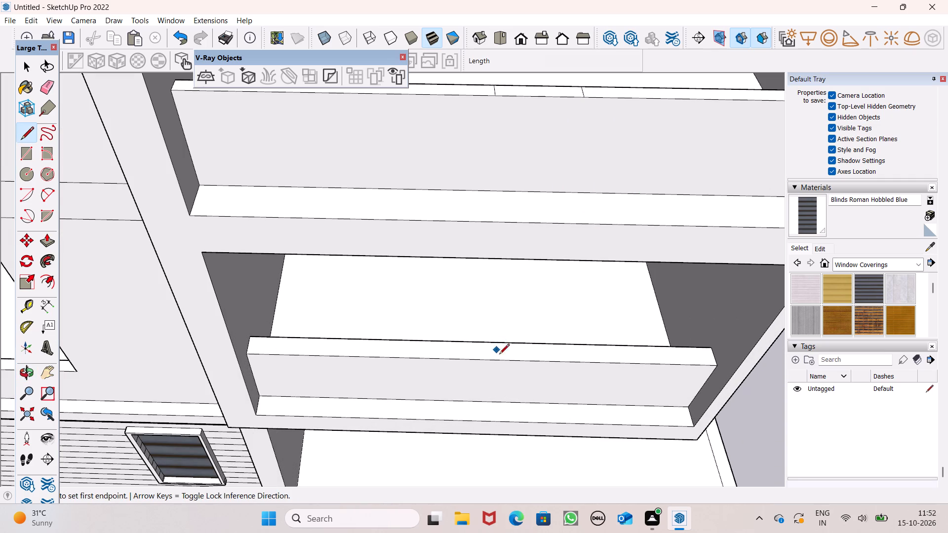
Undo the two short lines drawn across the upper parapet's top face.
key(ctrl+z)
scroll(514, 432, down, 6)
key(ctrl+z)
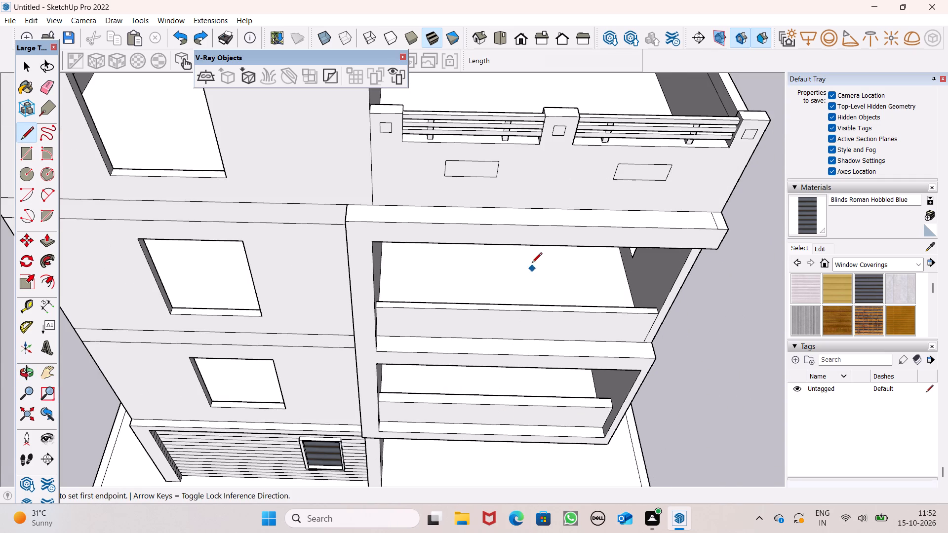
Draw two more closely spaced lines, about 5 1/8" long, across the upper parapet's top face to mark a small central section.
scroll(532, 263, up, 3)
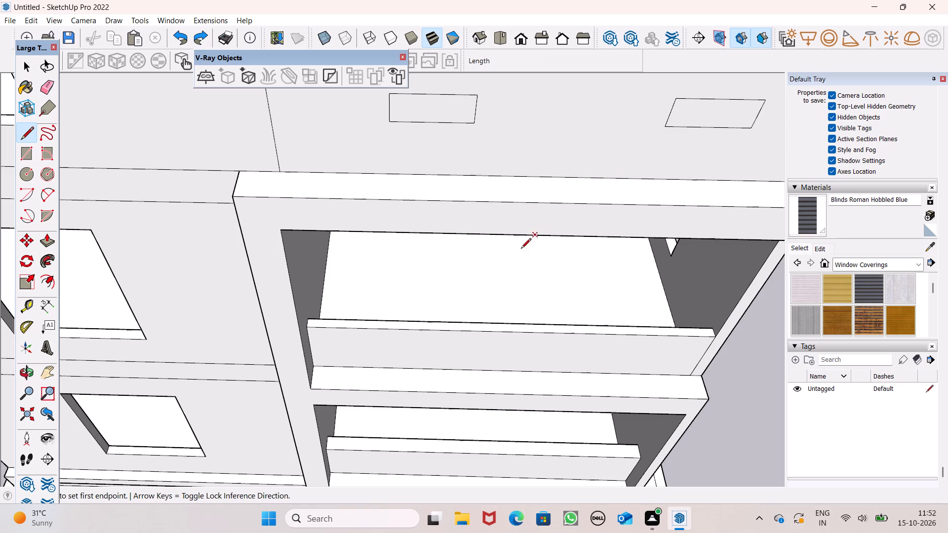
scroll(530, 380, up, 4)
scroll(486, 313, up, 3)
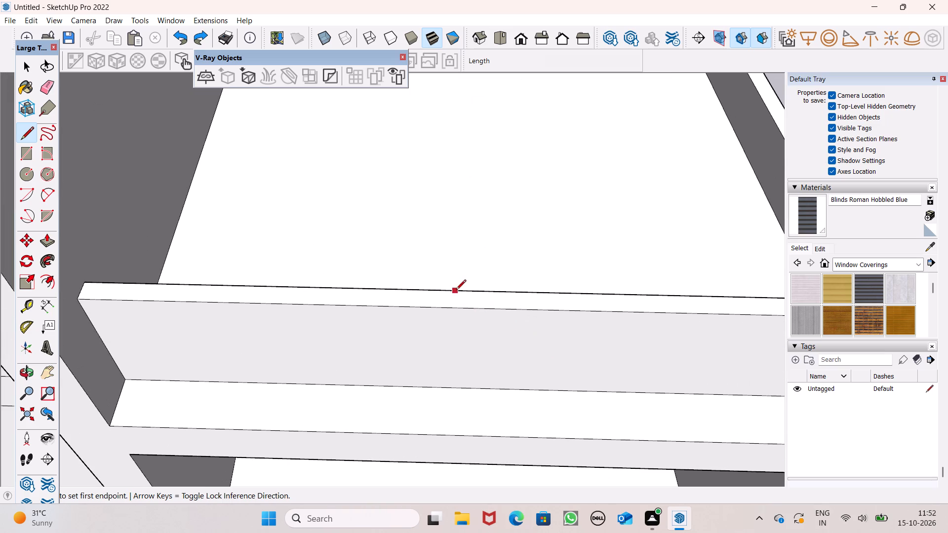
click(461, 289)
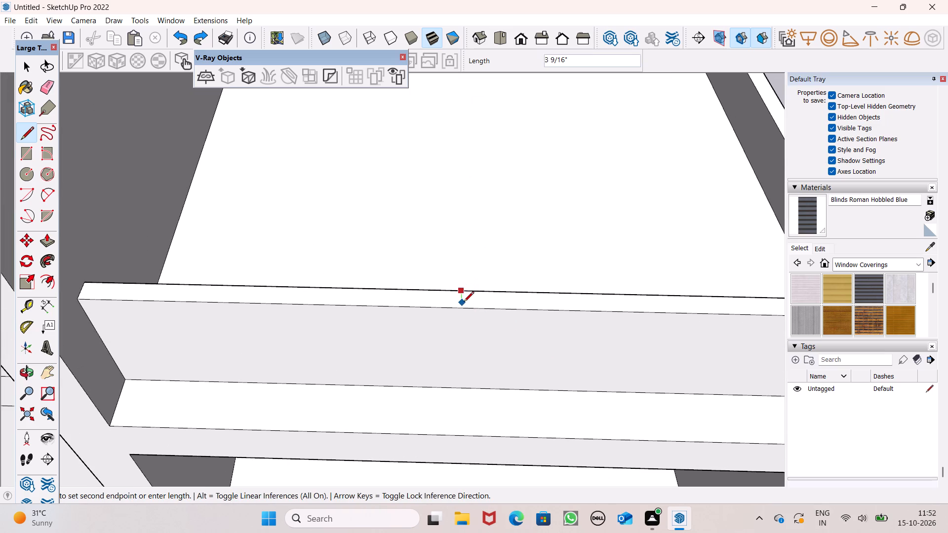
click(463, 307)
click(524, 290)
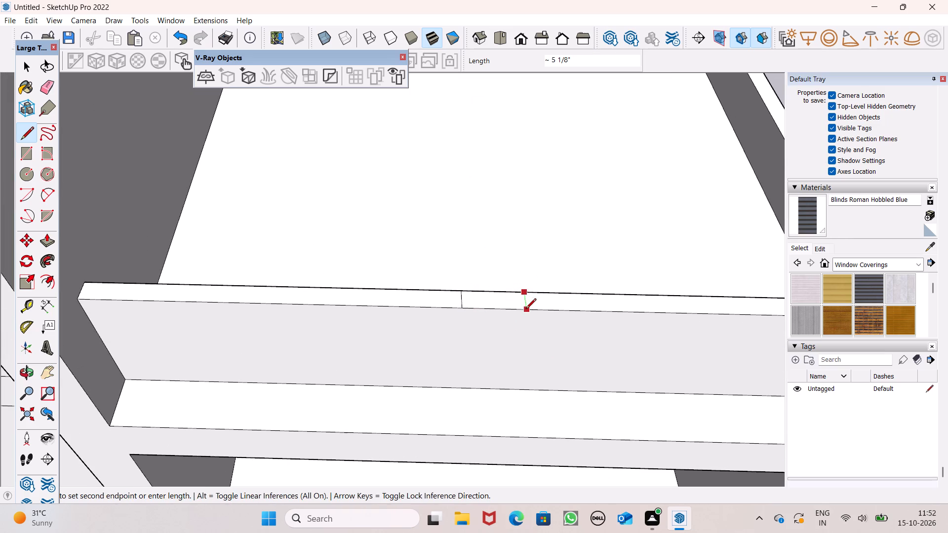
click(526, 309)
scroll(510, 250, down, 5)
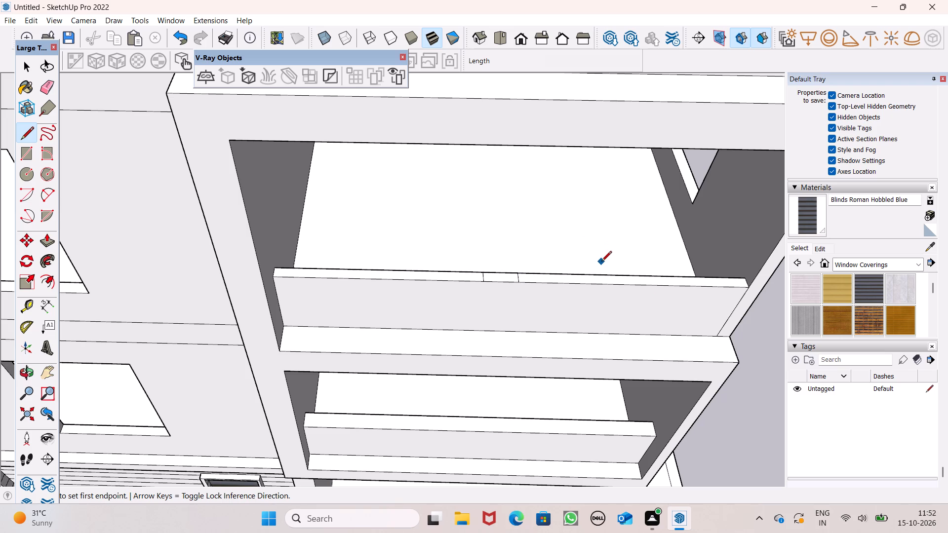
Draw two lines, each about 9 1/8" long, across the lower parapet's top face to mark a small central section.
scroll(592, 320, down, 4)
scroll(586, 373, up, 7)
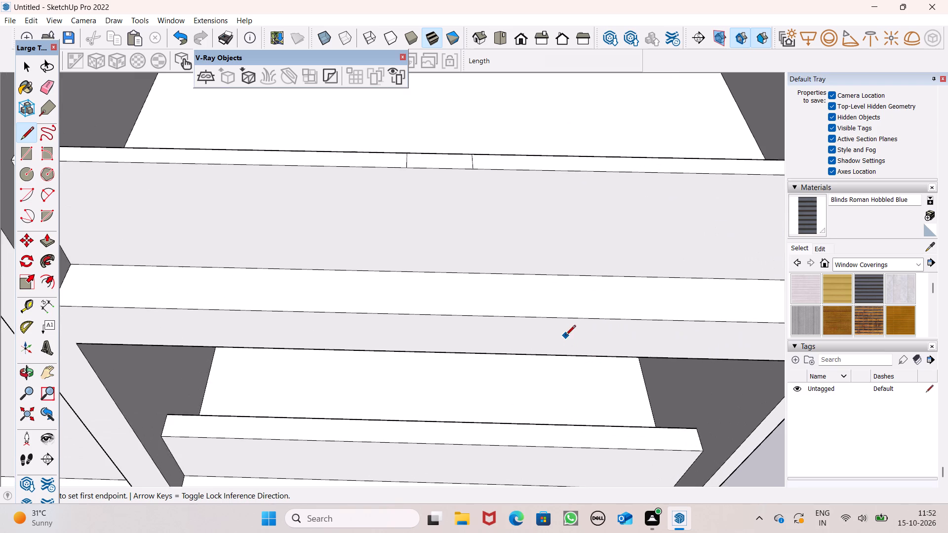
scroll(564, 337, down, 2)
scroll(520, 404, down, 2)
middle_drag(535, 429, 534, 457)
scroll(486, 466, up, 4)
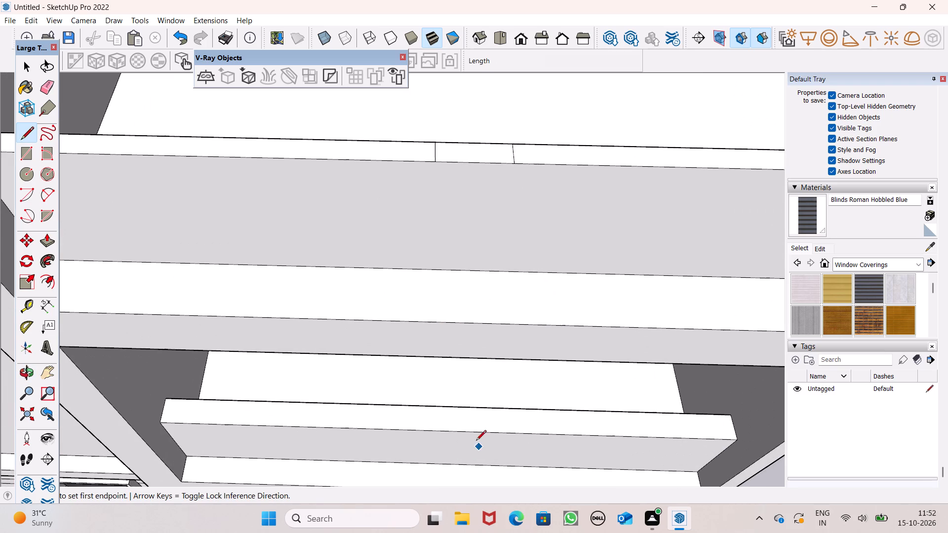
click(436, 407)
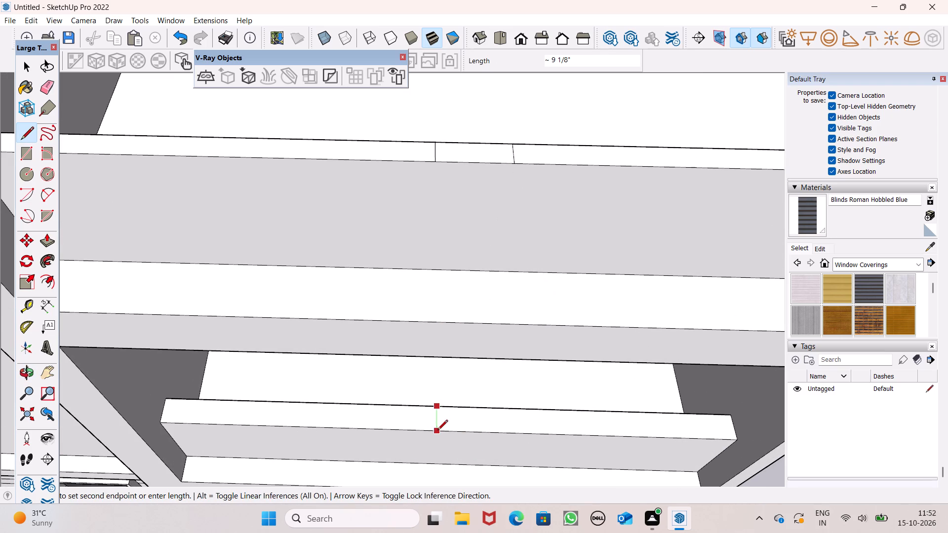
click(437, 431)
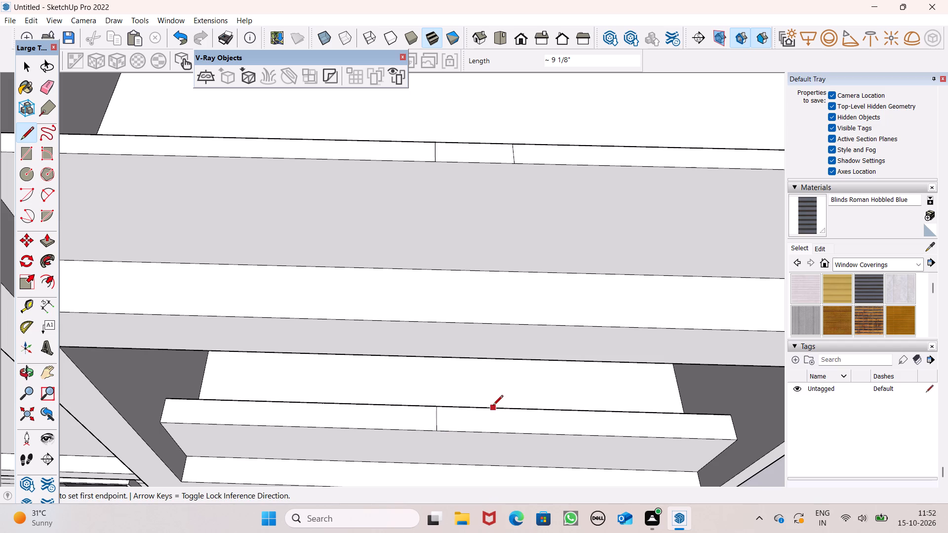
click(494, 406)
click(491, 433)
key(space)
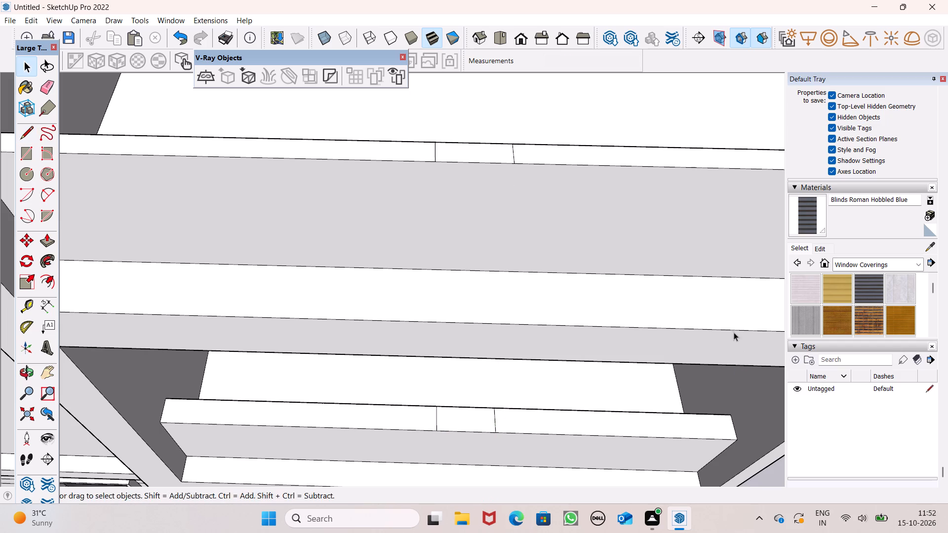
key(space)
Push/Pull the marked central section of the upper parapet's top face up about 1' 4 1/4" to form a raised block.
scroll(663, 177, down, 6)
scroll(542, 163, up, 1)
scroll(538, 174, down, 7)
scroll(556, 215, down, 3)
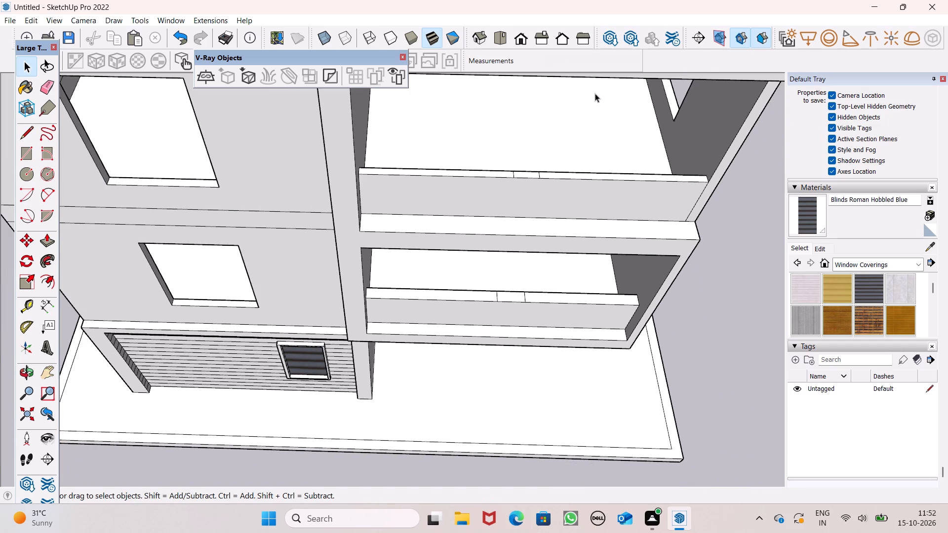
scroll(599, 93, up, 5)
scroll(632, 134, up, 1)
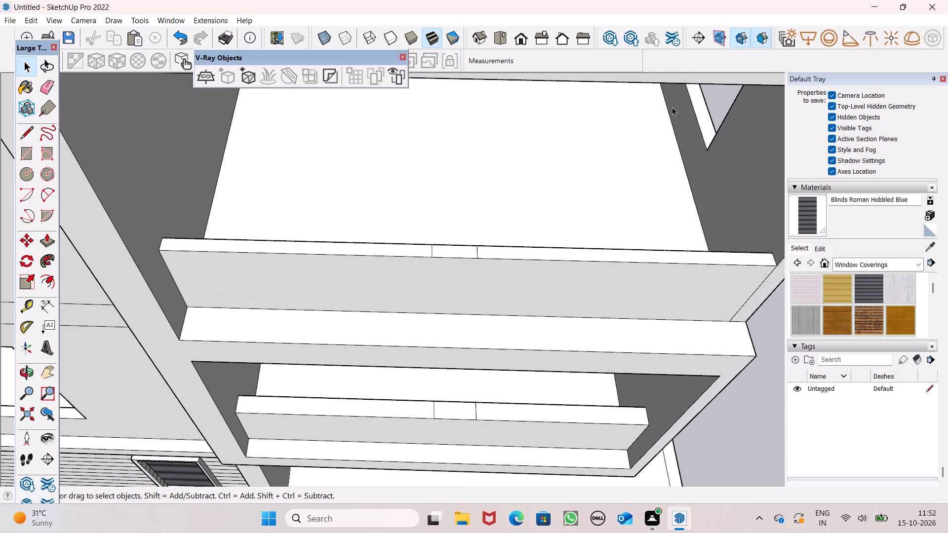
scroll(673, 107, up, 1)
scroll(674, 163, down, 3)
middle_drag(709, 185, 699, 181)
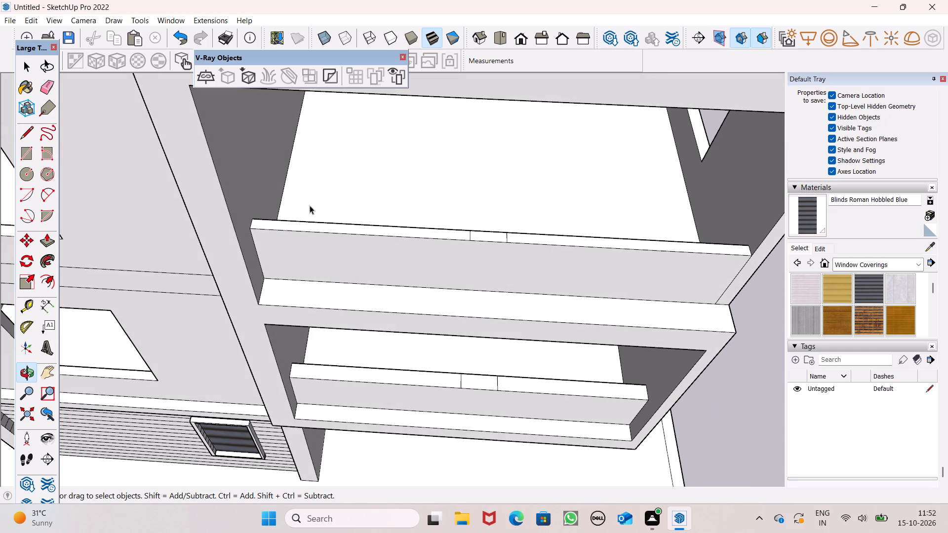
click(44, 234)
scroll(468, 222, up, 1)
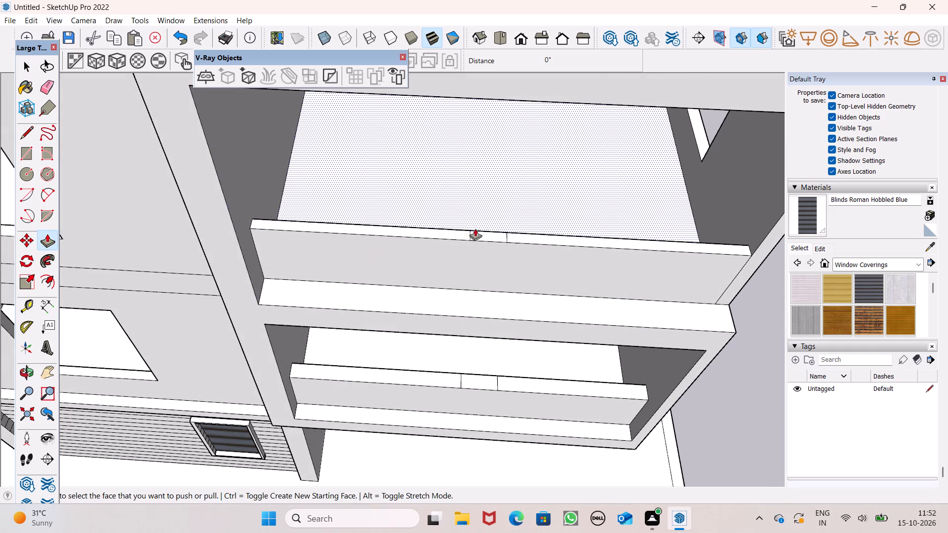
scroll(475, 228, up, 2)
scroll(498, 241, down, 1)
scroll(498, 241, up, 2)
drag(480, 237, 481, 225)
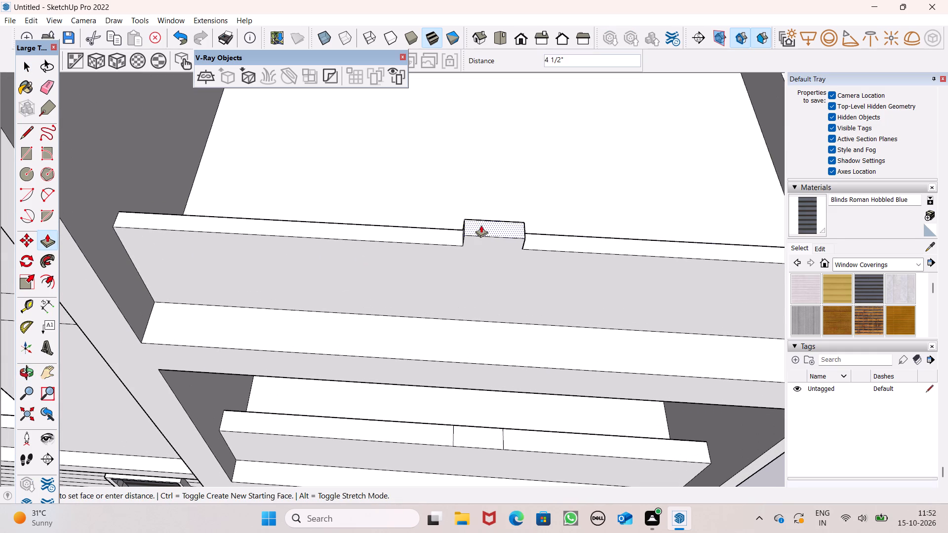
drag(481, 225, 481, 193)
scroll(491, 133, down, 5)
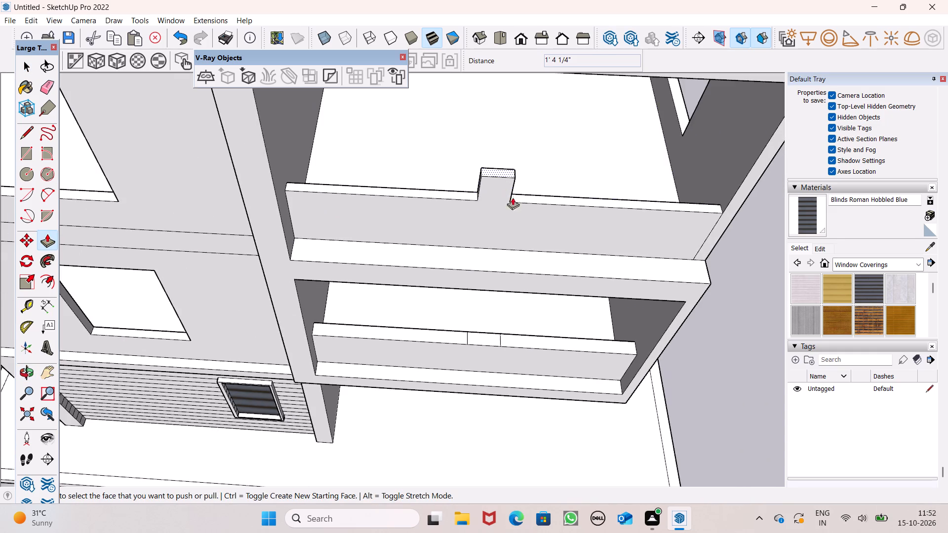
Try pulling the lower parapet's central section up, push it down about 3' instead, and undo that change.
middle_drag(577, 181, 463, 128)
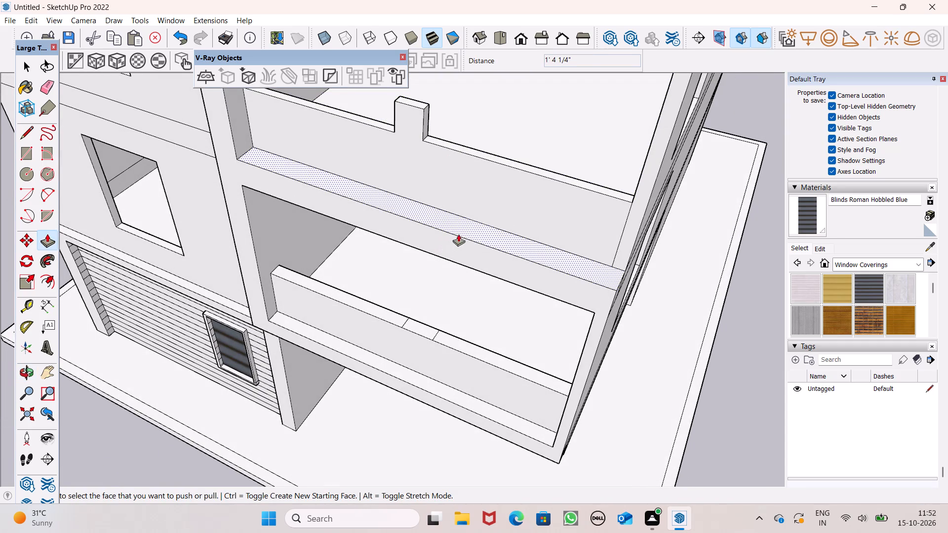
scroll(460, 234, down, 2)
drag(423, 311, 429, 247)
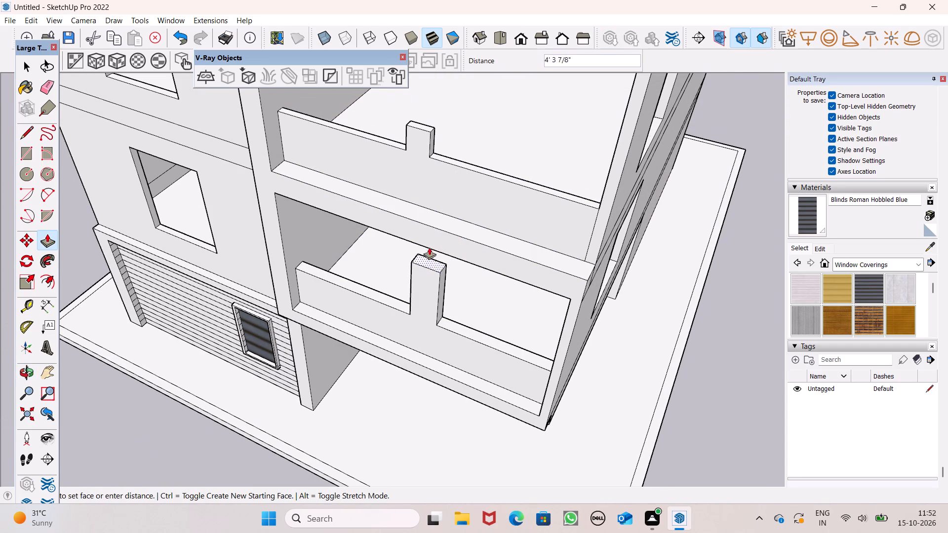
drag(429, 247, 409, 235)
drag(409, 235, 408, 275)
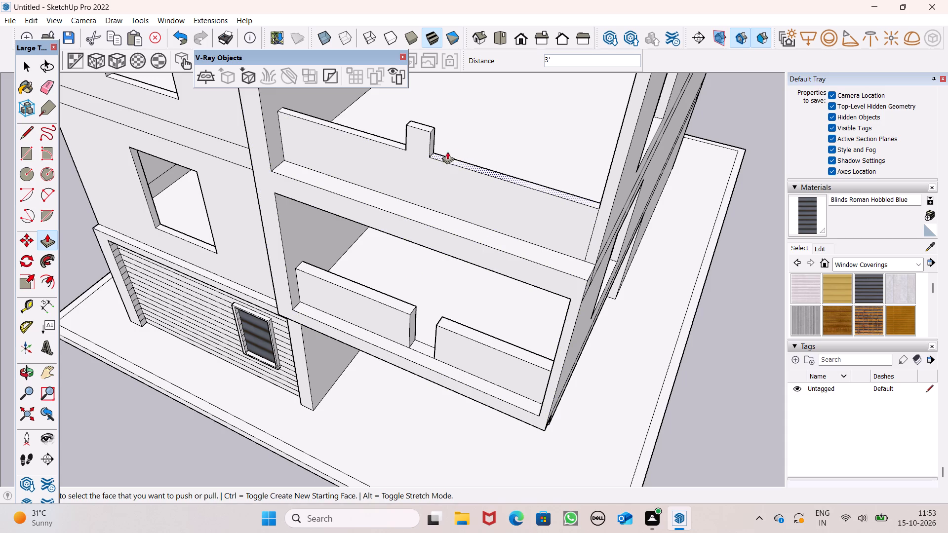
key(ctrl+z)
Push/Pull the marked central section of the lower parapet's top face up about 1' 8 1/2" to form a raised block.
scroll(413, 237, down, 1)
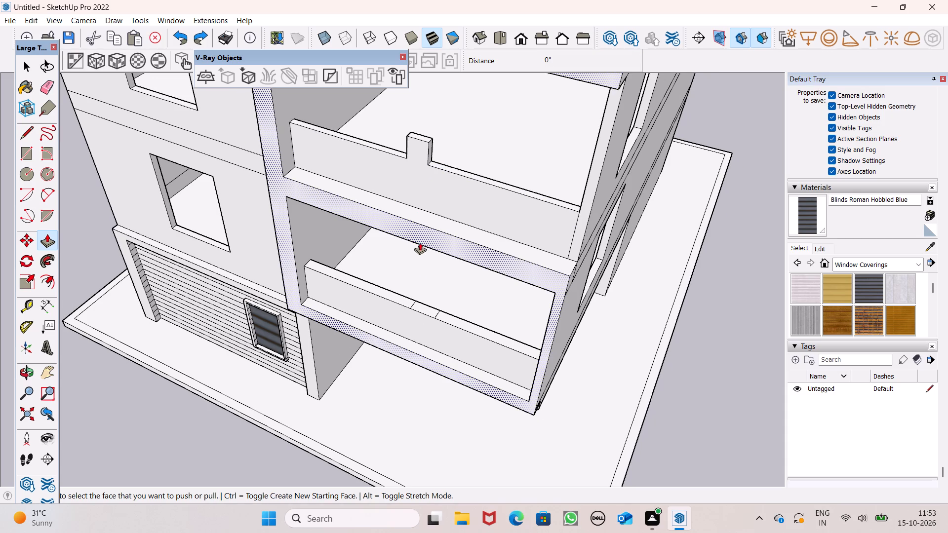
scroll(429, 253, up, 5)
scroll(450, 318, down, 4)
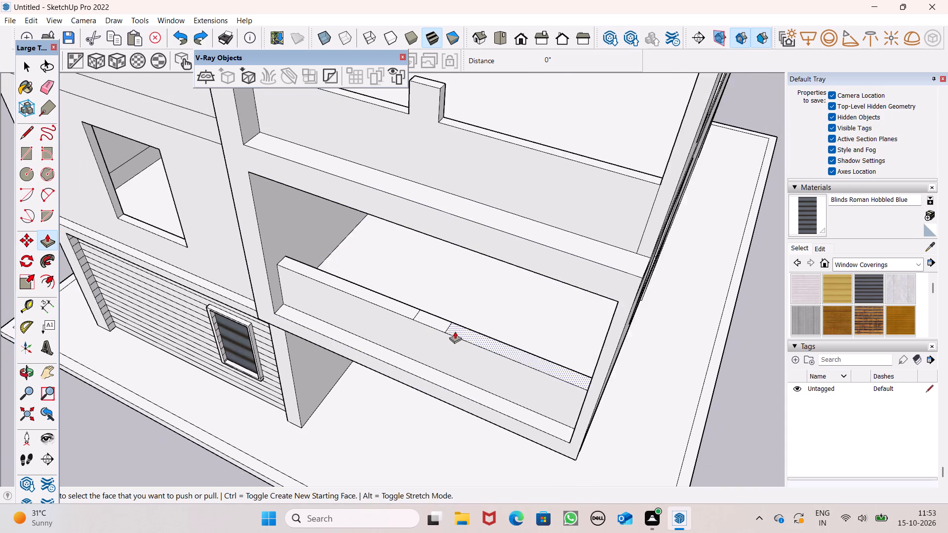
middle_drag(455, 331, 537, 351)
scroll(533, 297, up, 2)
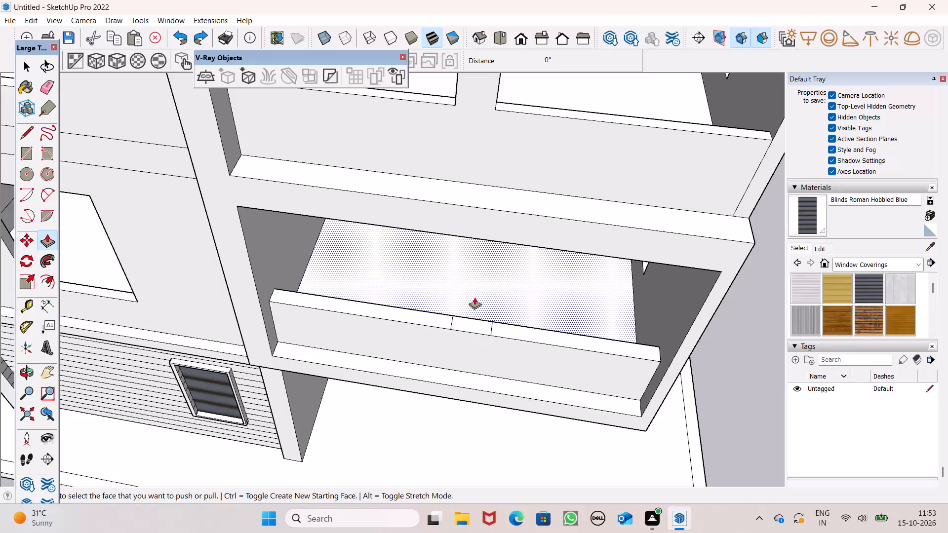
scroll(488, 295, down, 3)
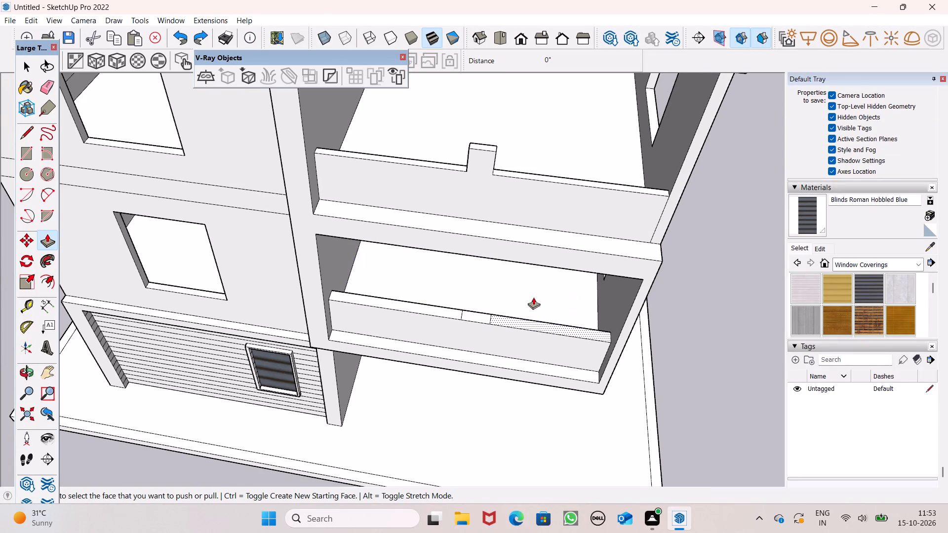
scroll(533, 299, up, 1)
scroll(540, 303, down, 2)
scroll(540, 318, up, 1)
middle_drag(541, 318, 533, 409)
scroll(533, 409, up, 2)
middle_drag(543, 385, 548, 359)
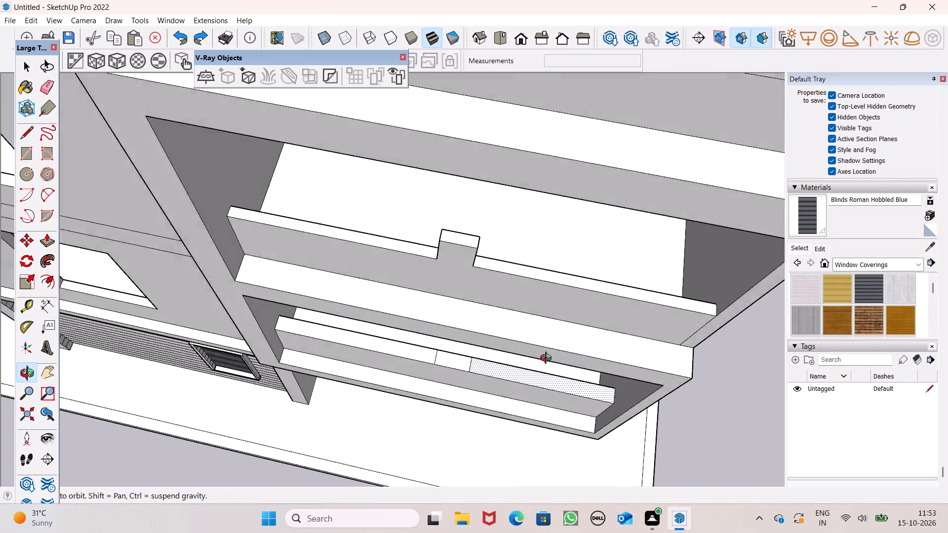
middle_drag(548, 359, 557, 326)
scroll(493, 320, up, 3)
drag(457, 339, 455, 310)
Examine the raised central blocks on both parapets from several angles.
scroll(489, 305, down, 4)
scroll(568, 287, up, 1)
middle_drag(577, 197, 578, 114)
scroll(547, 274, down, 2)
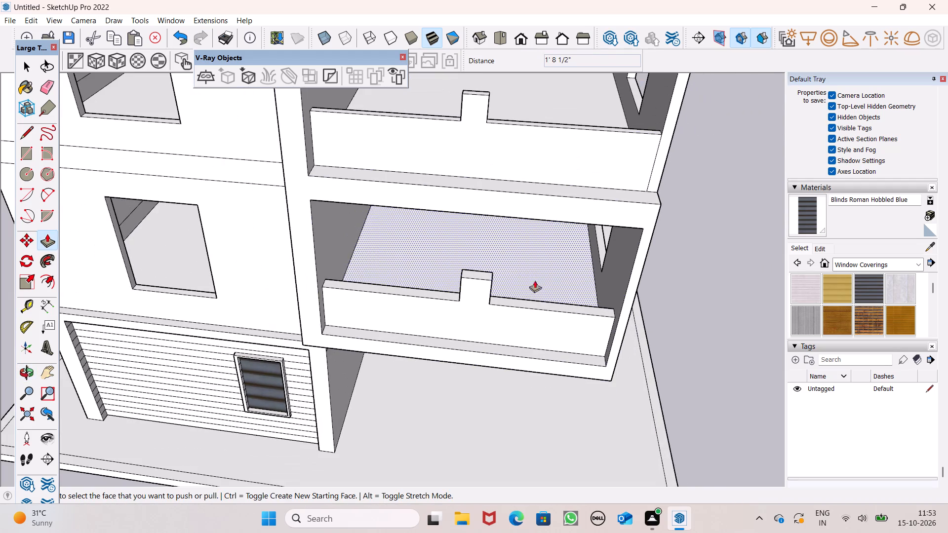
middle_drag(624, 267, 541, 221)
scroll(541, 221, up, 1)
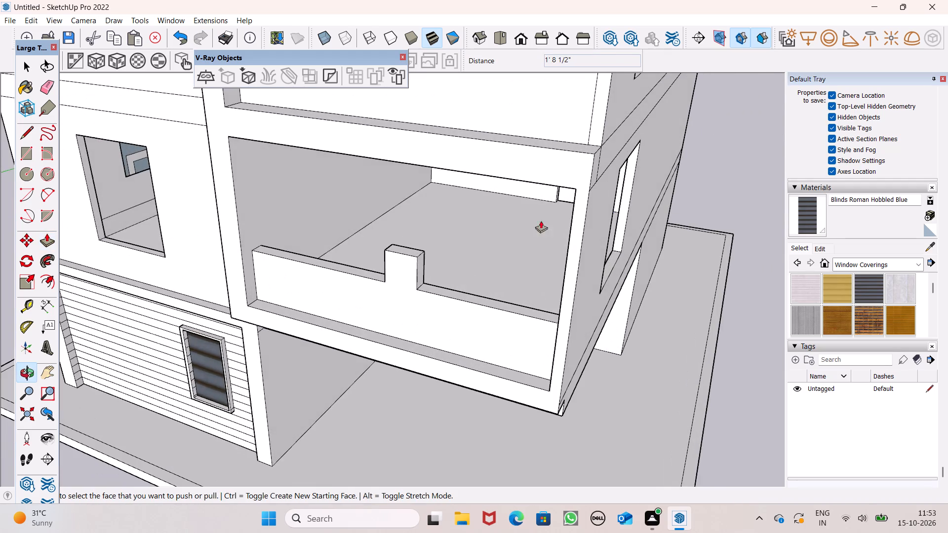
scroll(580, 240, down, 4)
scroll(608, 258, up, 1)
middle_drag(608, 258, 708, 303)
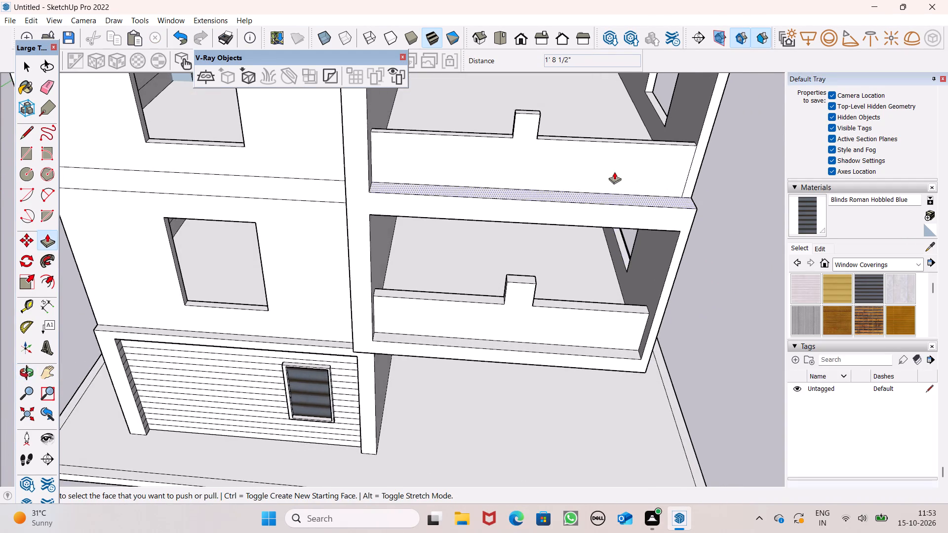
scroll(614, 172, down, 1)
scroll(580, 111, up, 4)
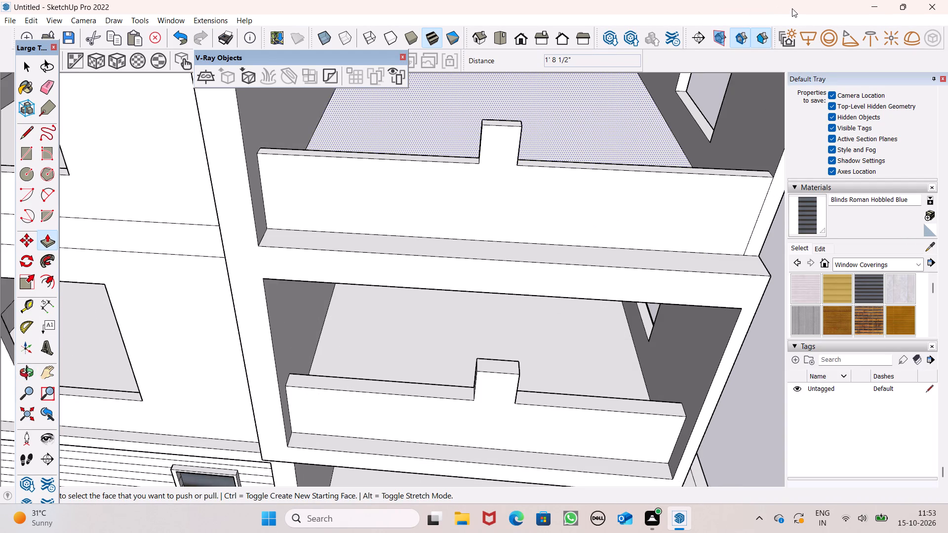
middle_drag(785, 12, 652, 40)
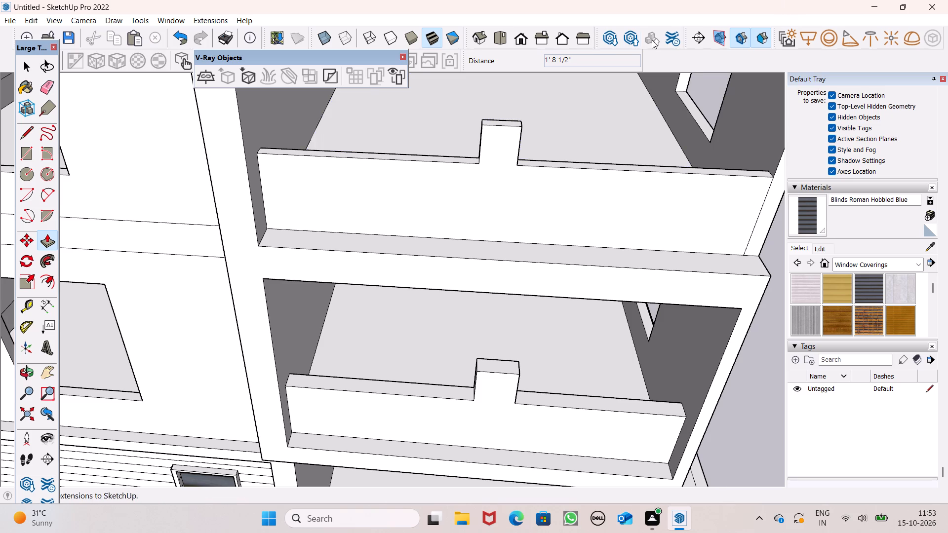
middle_drag(652, 40, 631, 42)
scroll(642, 72, down, 4)
Push/Pull the side face of the upper parapet's raised block outward about 2 1/8" along the parapet.
middle_drag(640, 132, 430, 139)
scroll(370, 180, up, 6)
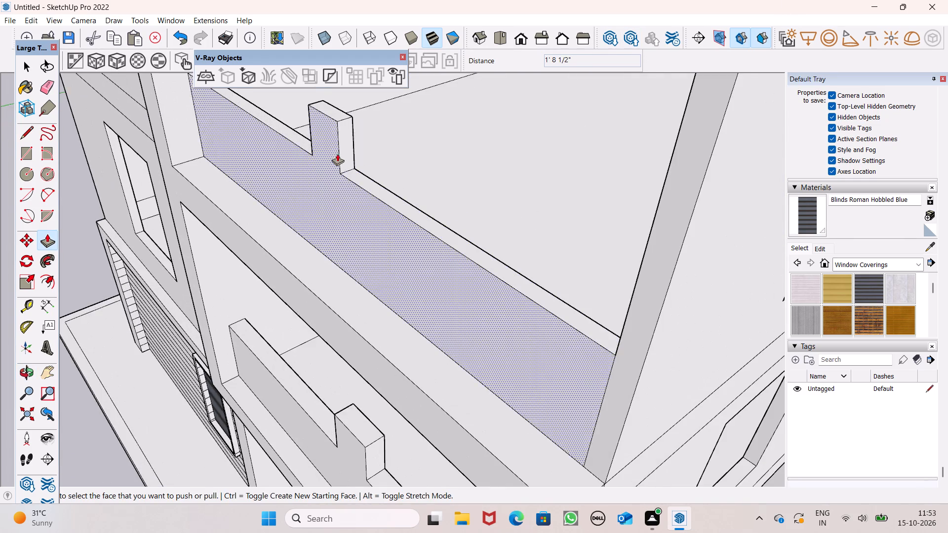
scroll(337, 152, up, 4)
drag(354, 151, 358, 158)
scroll(409, 193, down, 1)
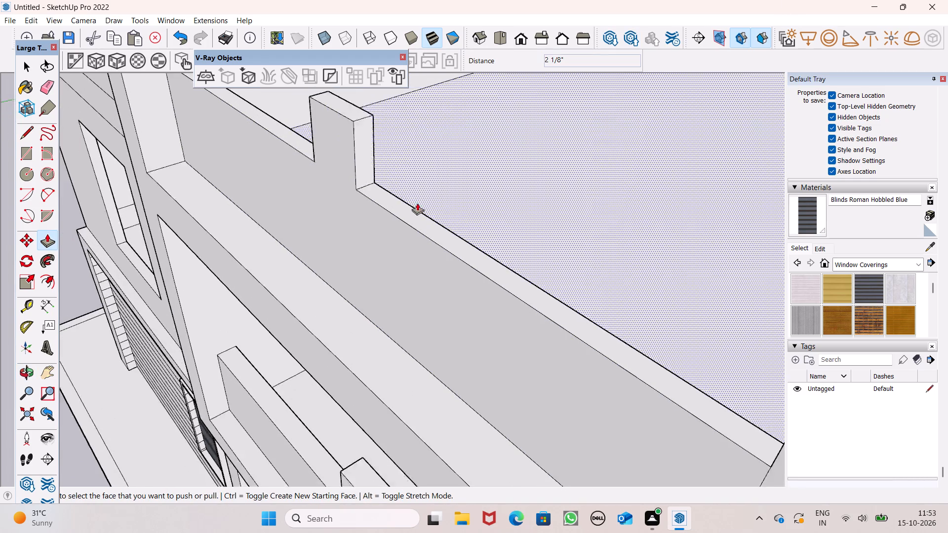
scroll(417, 203, down, 11)
middle_drag(515, 235, 697, 231)
key(space)
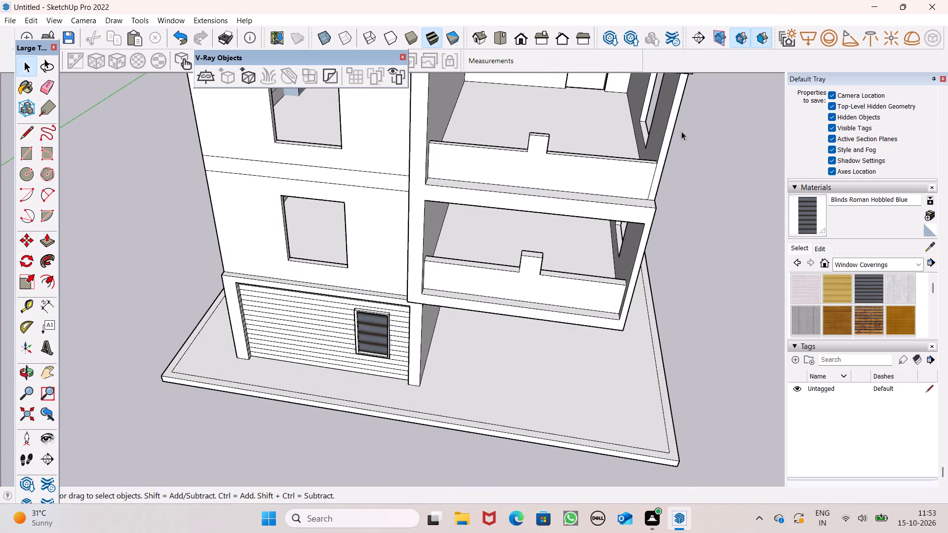
Draw a rectangle about 10 7/8" by 9 1/8" centrally on the front face of the upper parapet's raised block.
click(24, 143)
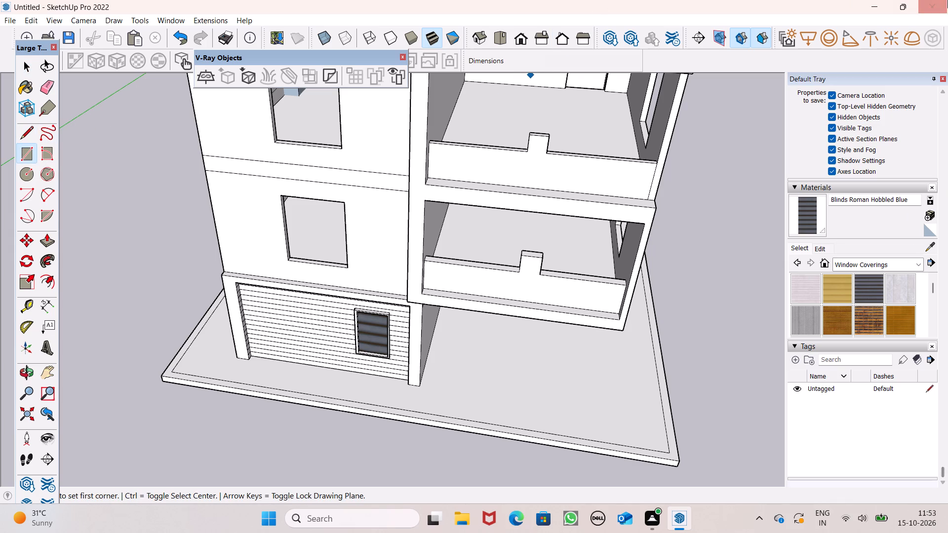
scroll(546, 144, up, 5)
middle_drag(563, 151, 562, 126)
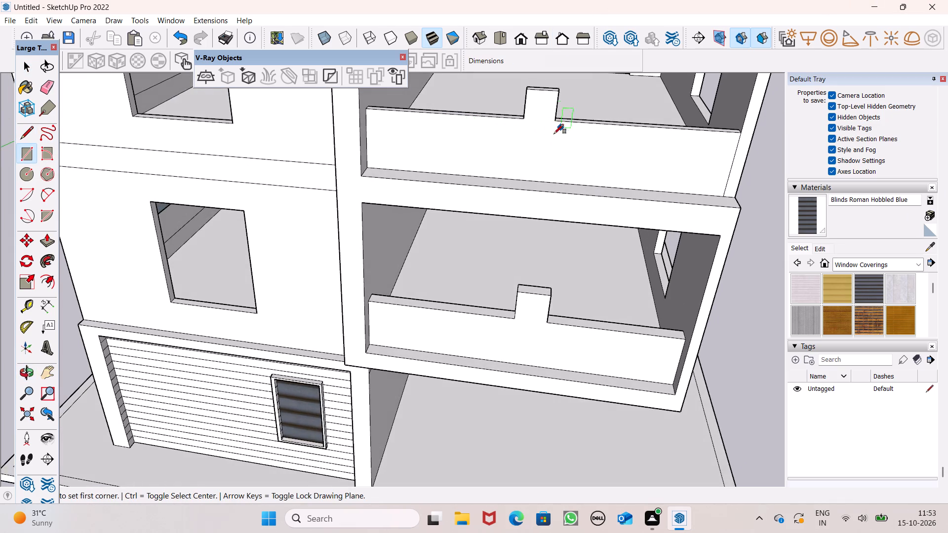
scroll(549, 162, down, 1)
scroll(540, 101, up, 6)
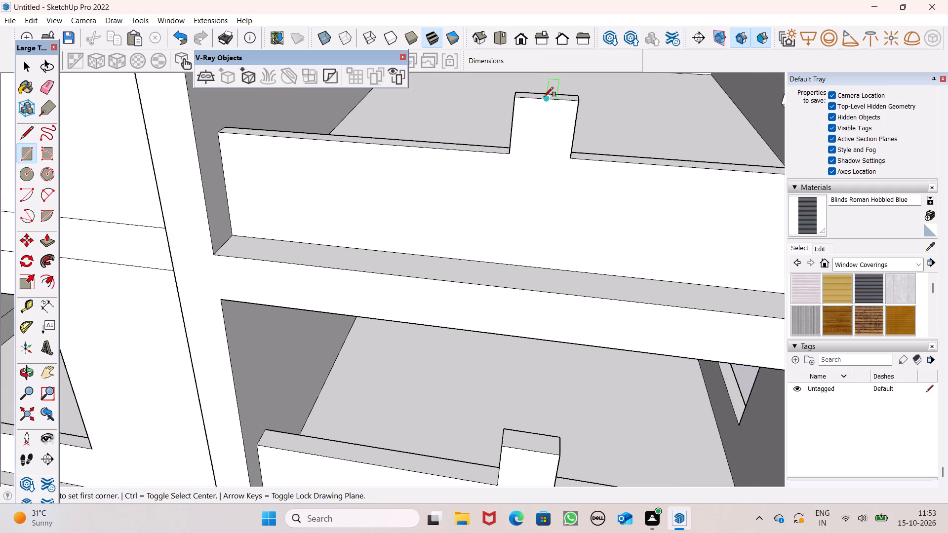
scroll(544, 97, up, 3)
middle_drag(557, 163, 591, 145)
scroll(559, 180, down, 4)
scroll(576, 106, up, 5)
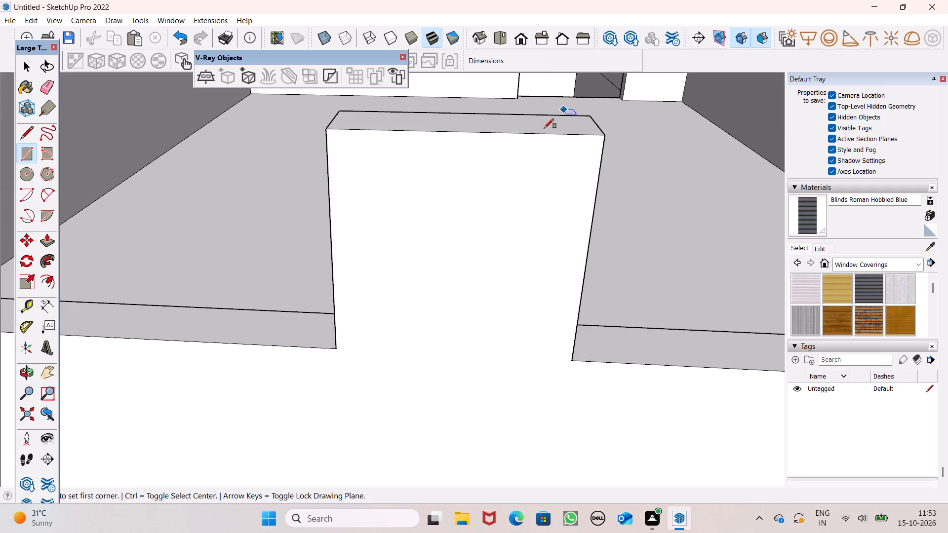
scroll(481, 170, down, 1)
scroll(481, 170, up, 1)
scroll(481, 170, down, 1)
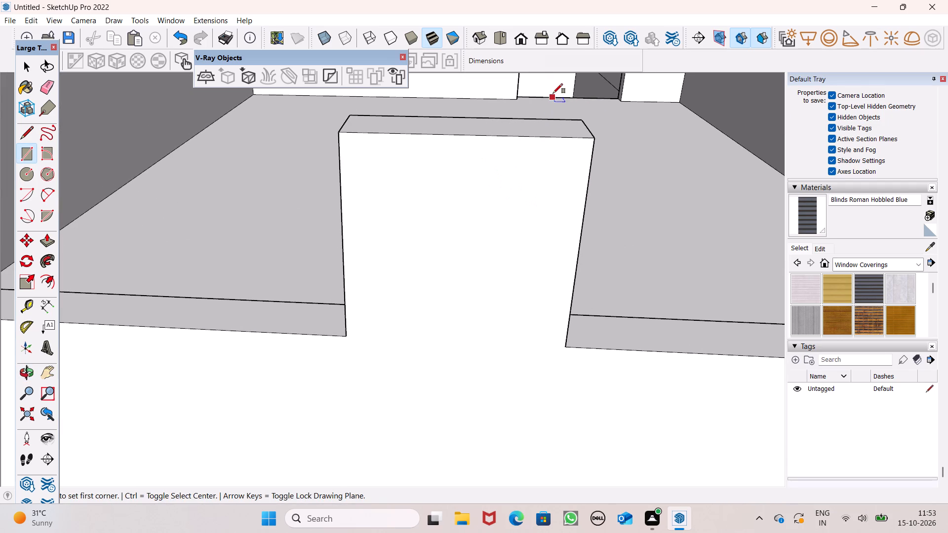
click(391, 177)
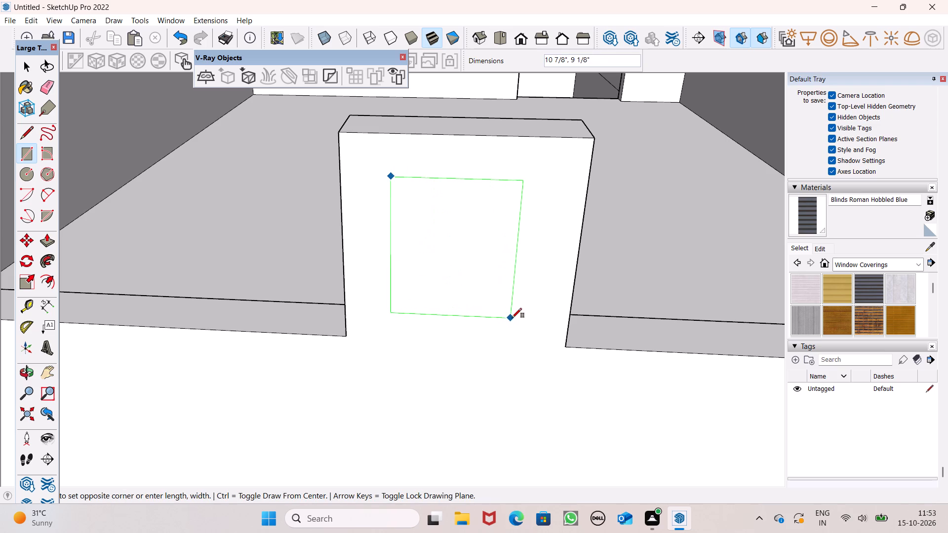
click(518, 315)
scroll(535, 239, down, 2)
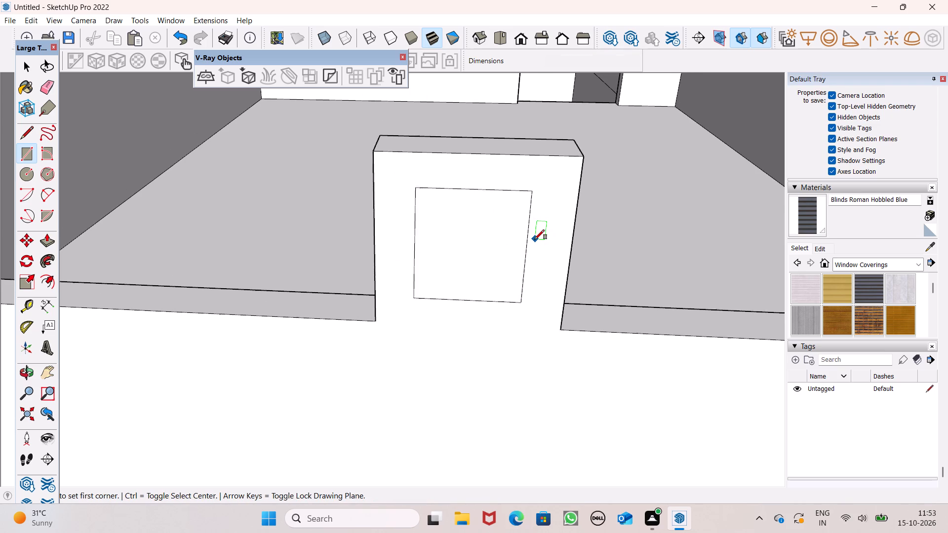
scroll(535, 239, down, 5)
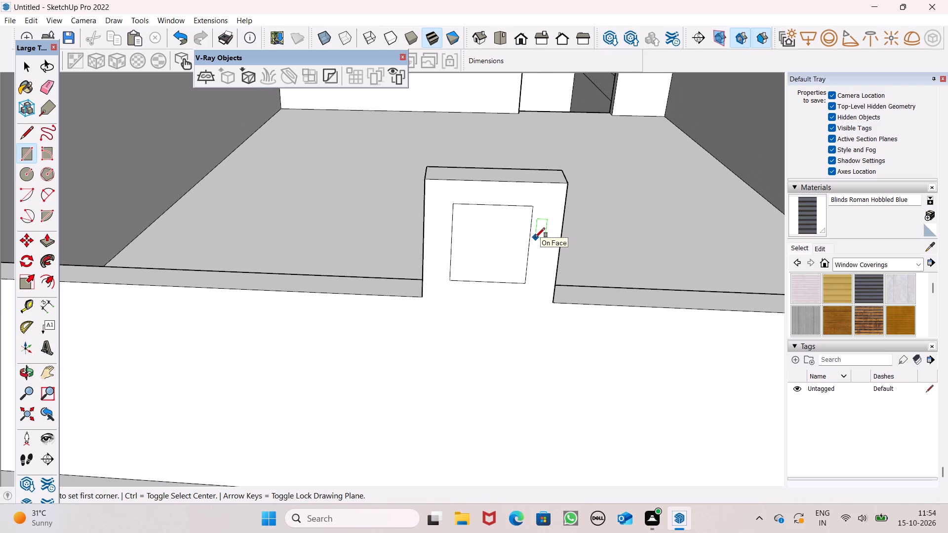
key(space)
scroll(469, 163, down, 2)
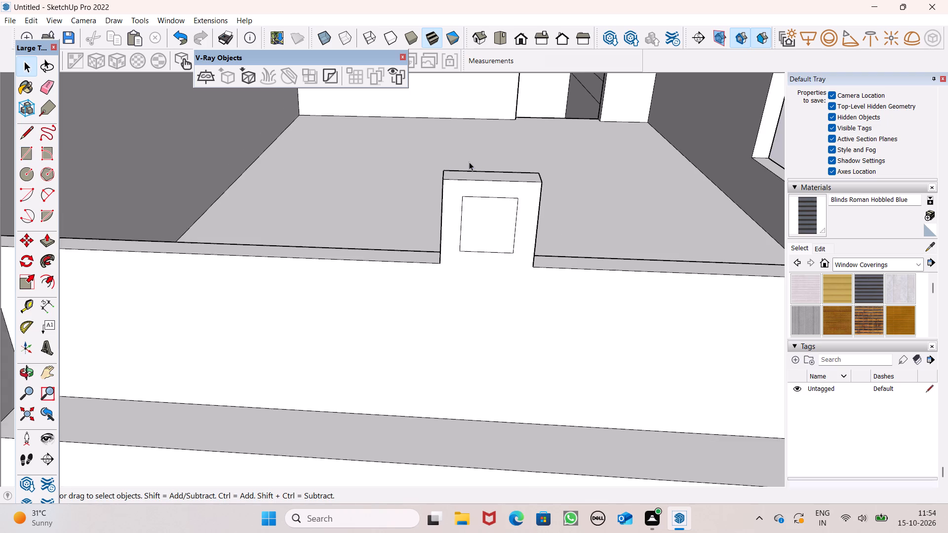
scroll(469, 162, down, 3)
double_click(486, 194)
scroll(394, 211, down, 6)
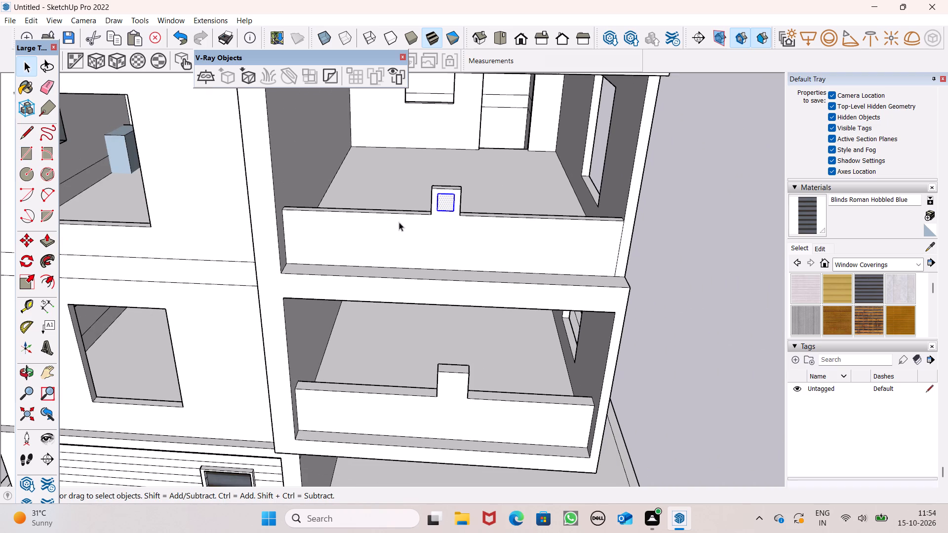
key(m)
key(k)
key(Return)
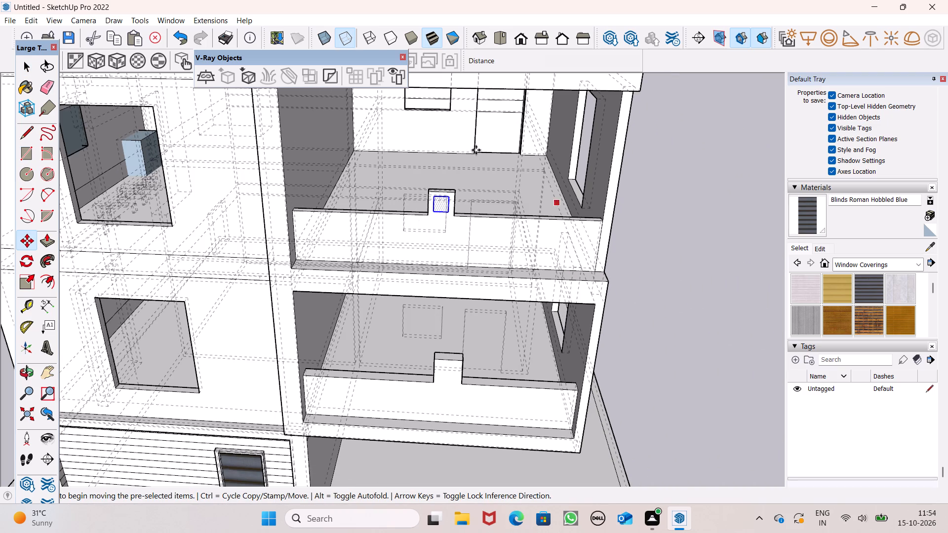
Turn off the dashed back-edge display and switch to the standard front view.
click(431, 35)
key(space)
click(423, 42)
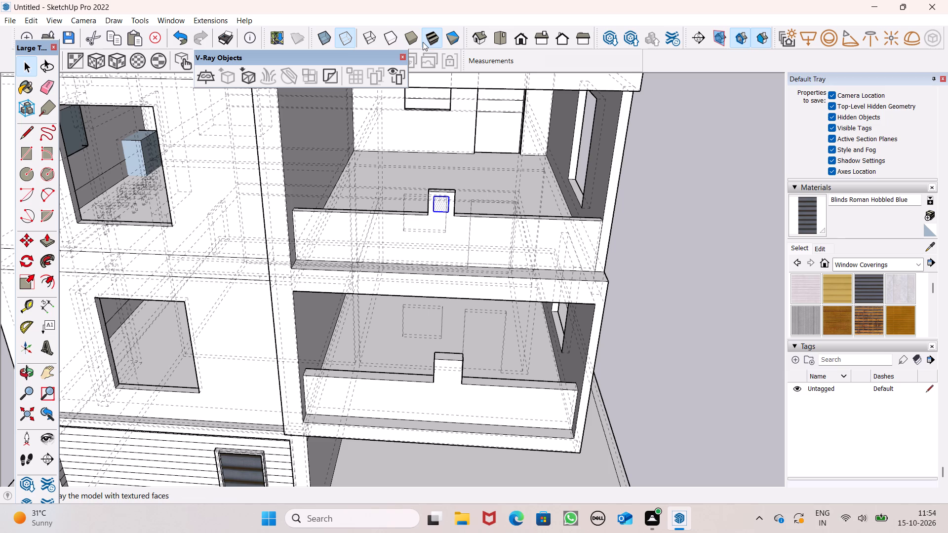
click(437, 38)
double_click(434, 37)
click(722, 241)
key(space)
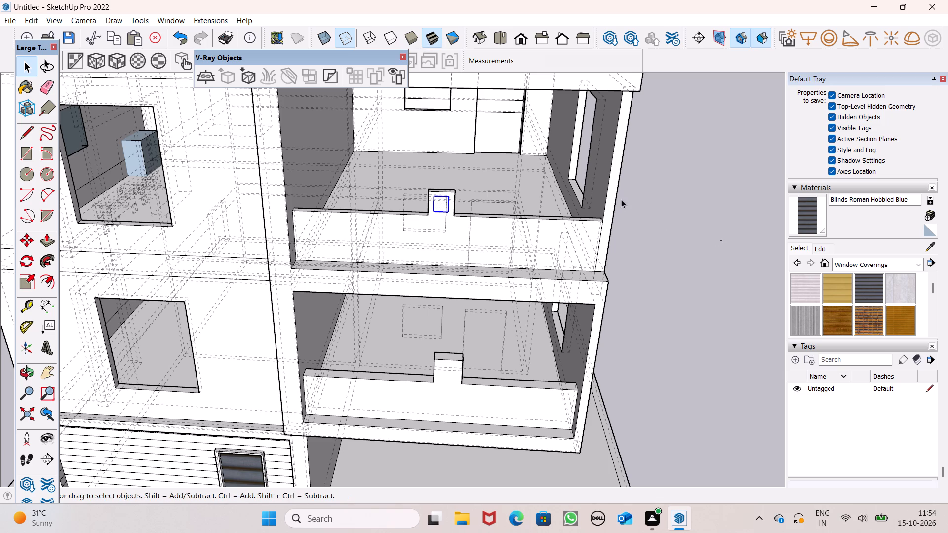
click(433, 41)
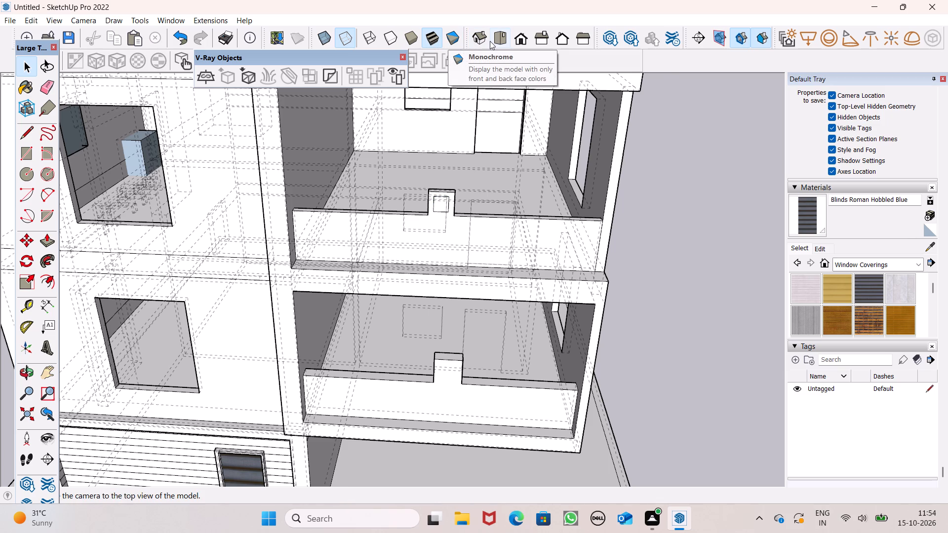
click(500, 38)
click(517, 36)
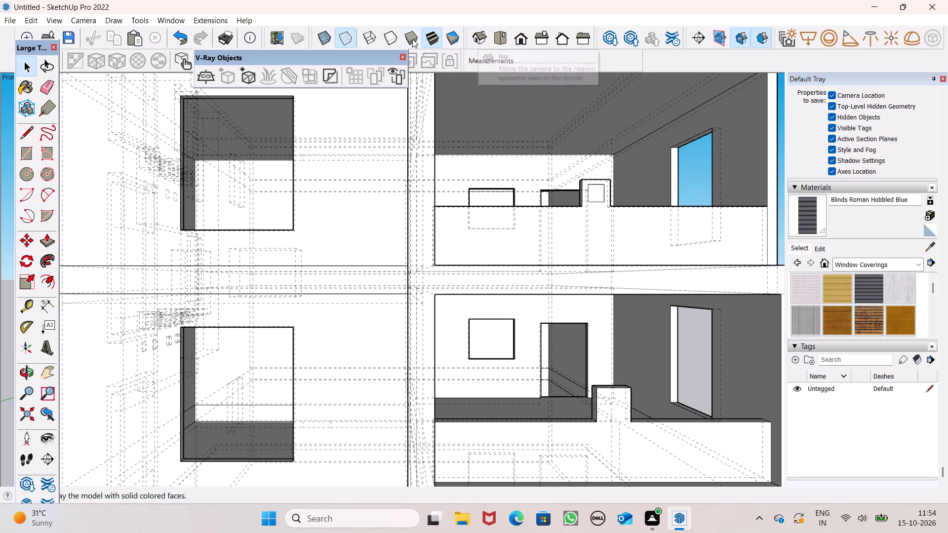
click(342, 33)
Examine the whole front facade and the side-bay parapets with their raised central blocks.
scroll(367, 94, down, 13)
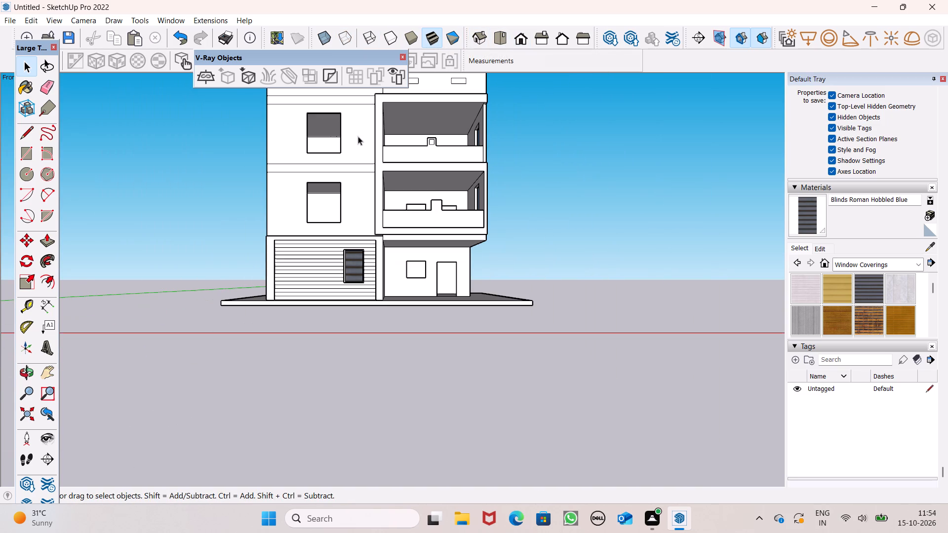
scroll(534, 160, down, 2)
middle_drag(529, 171, 527, 220)
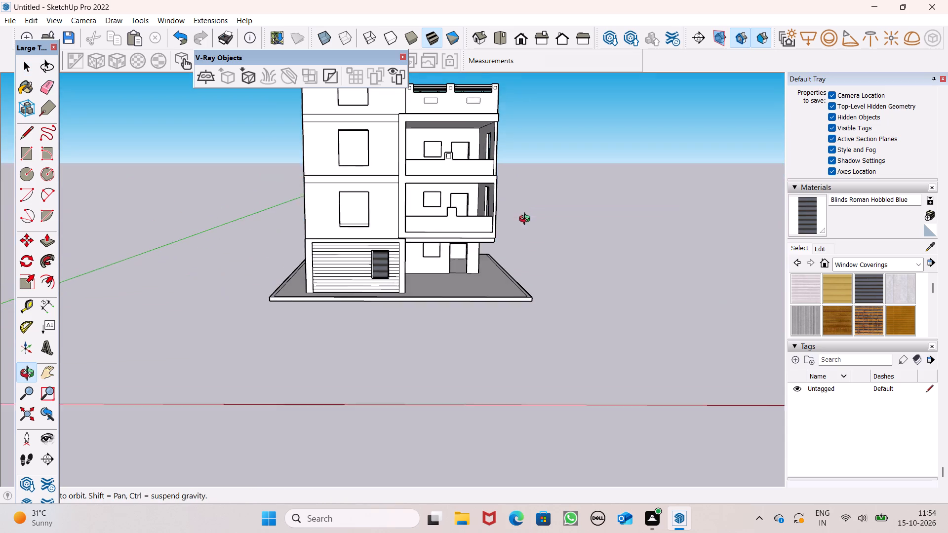
middle_drag(527, 220, 527, 221)
scroll(529, 226, down, 6)
scroll(521, 141, up, 7)
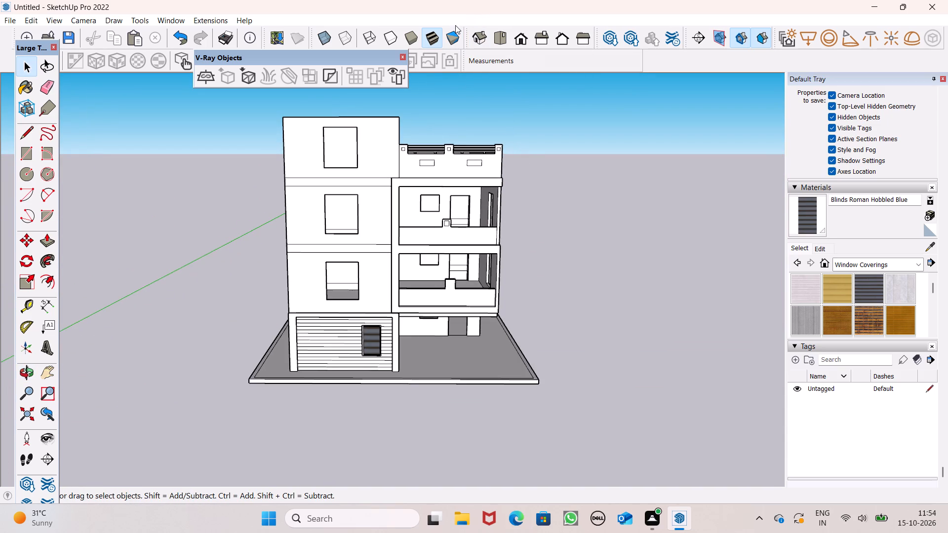
scroll(469, 37, down, 2)
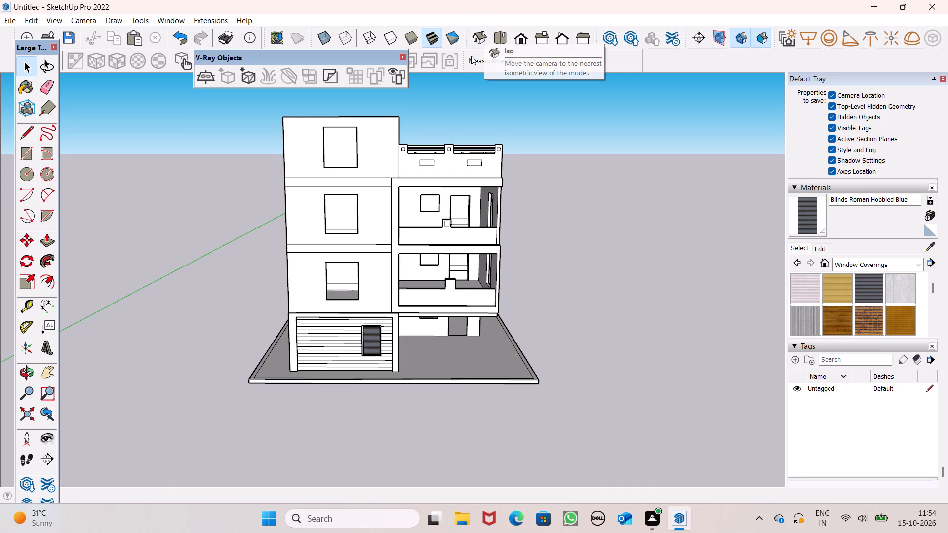
scroll(494, 92, down, 1)
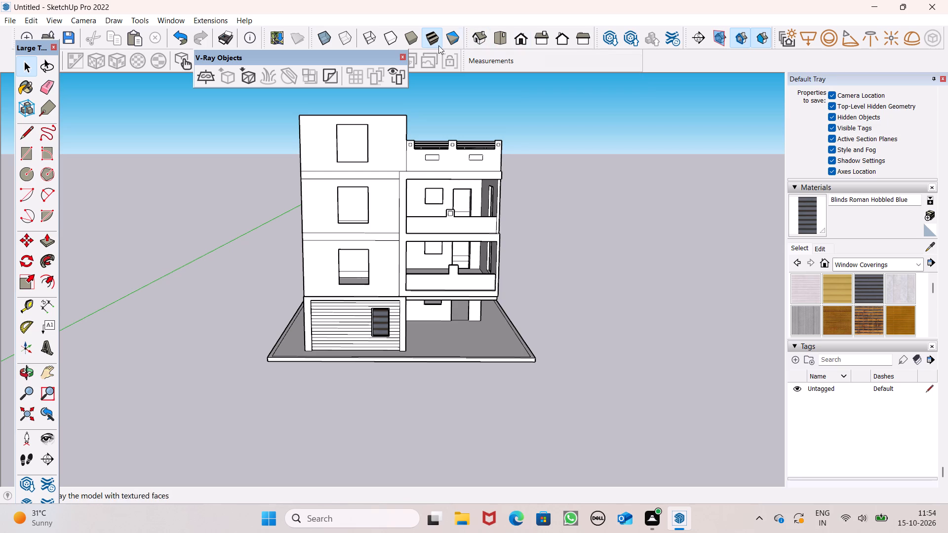
scroll(507, 62, down, 3)
scroll(489, 210, up, 8)
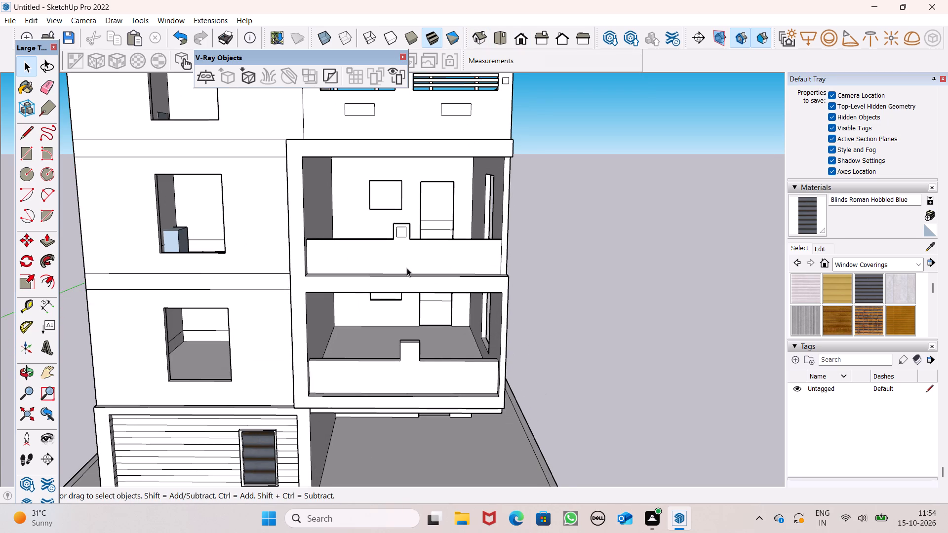
scroll(407, 267, up, 3)
Copy the rectangular panel from the upper parapet's raised block about 10' 7" down onto the lower parapet's raised block.
double_click(402, 221)
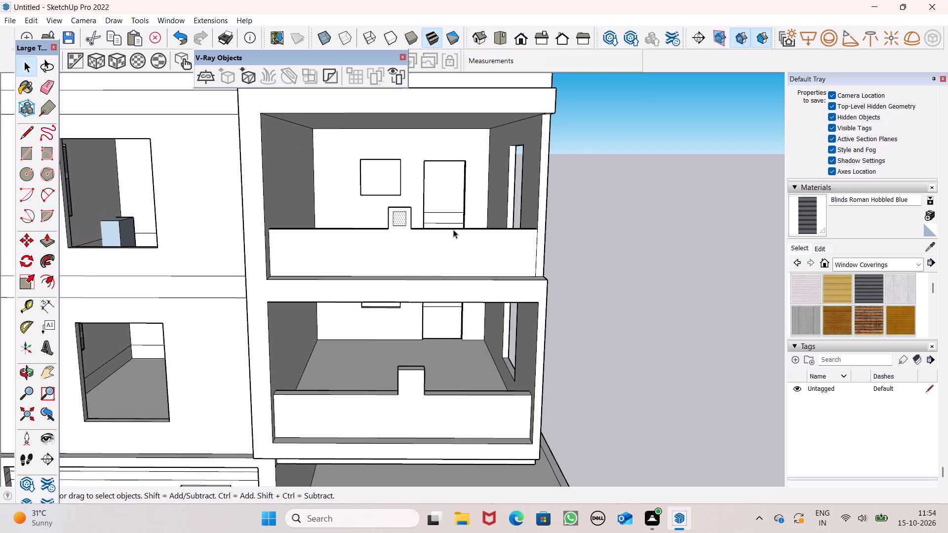
scroll(453, 229, up, 4)
click(622, 254)
scroll(391, 245, up, 3)
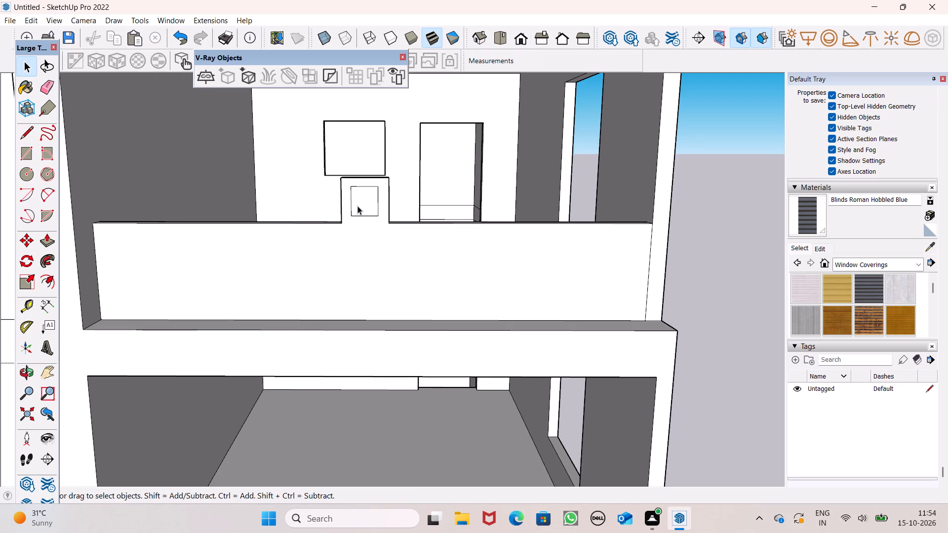
double_click(358, 205)
scroll(416, 198, down, 1)
scroll(416, 197, up, 1)
scroll(416, 197, down, 1)
key(m)
key(Return)
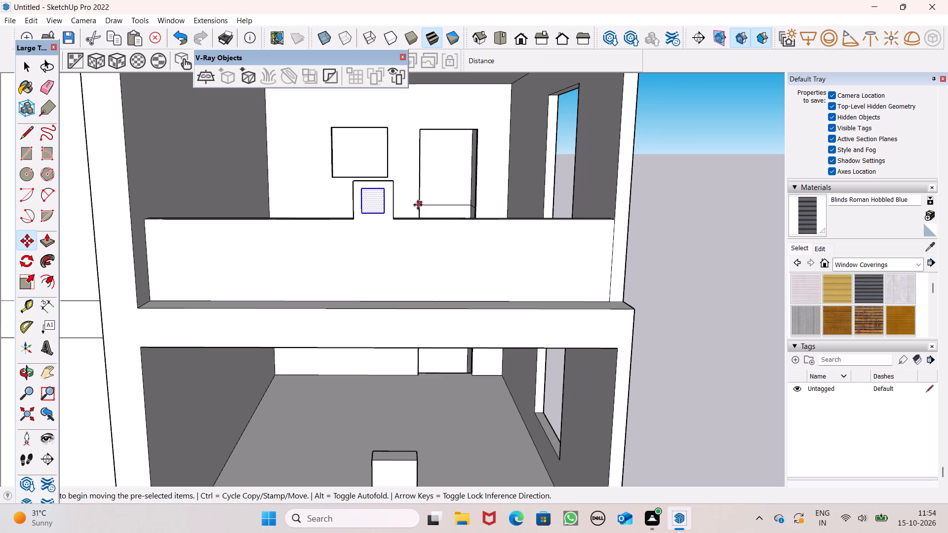
scroll(388, 203, down, 2)
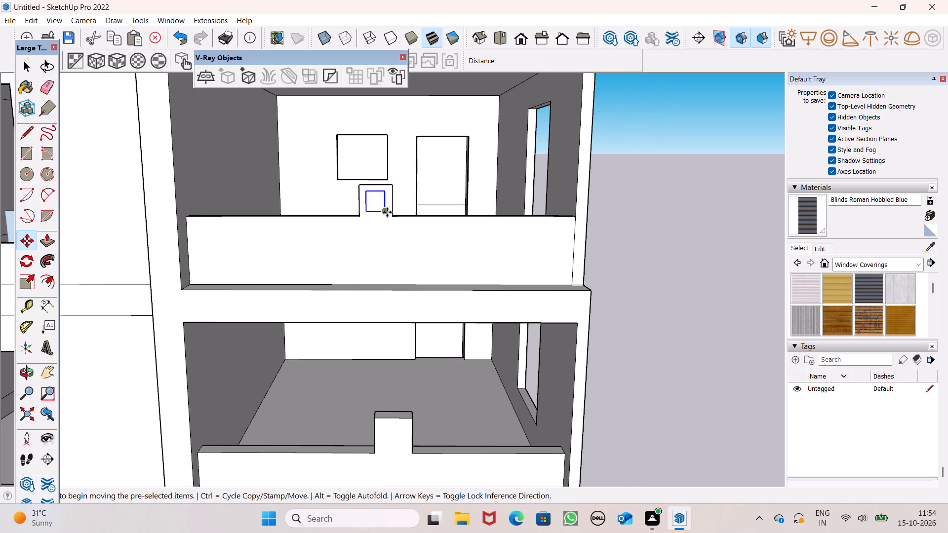
drag(386, 211, 399, 444)
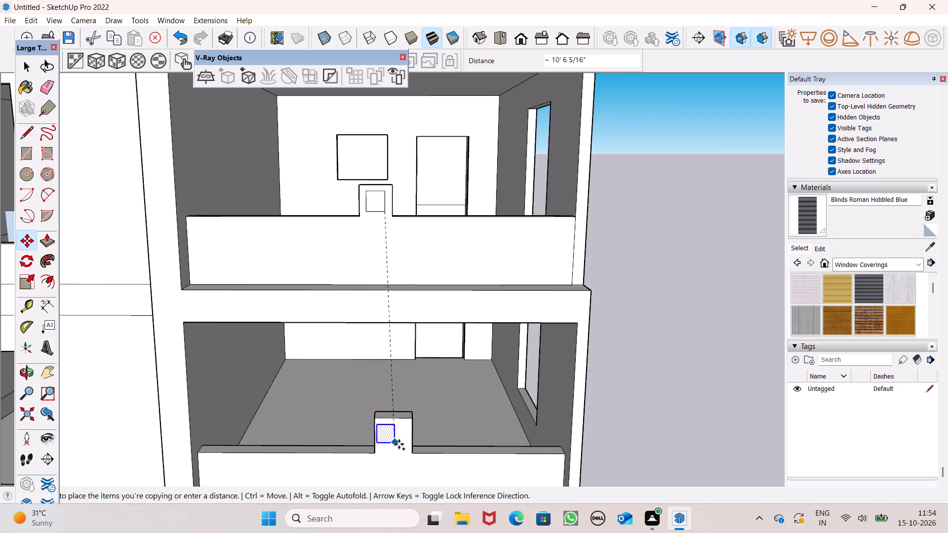
drag(399, 444, 403, 444)
key(space)
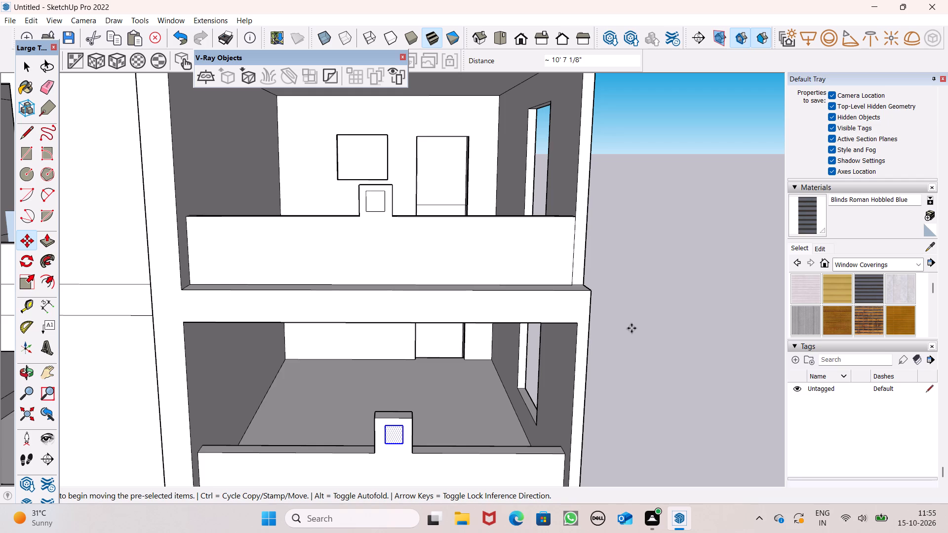
Draw a square about 10 5/16" by 10 5/16" near the left end of the upper parapet's front face.
scroll(560, 291, down, 2)
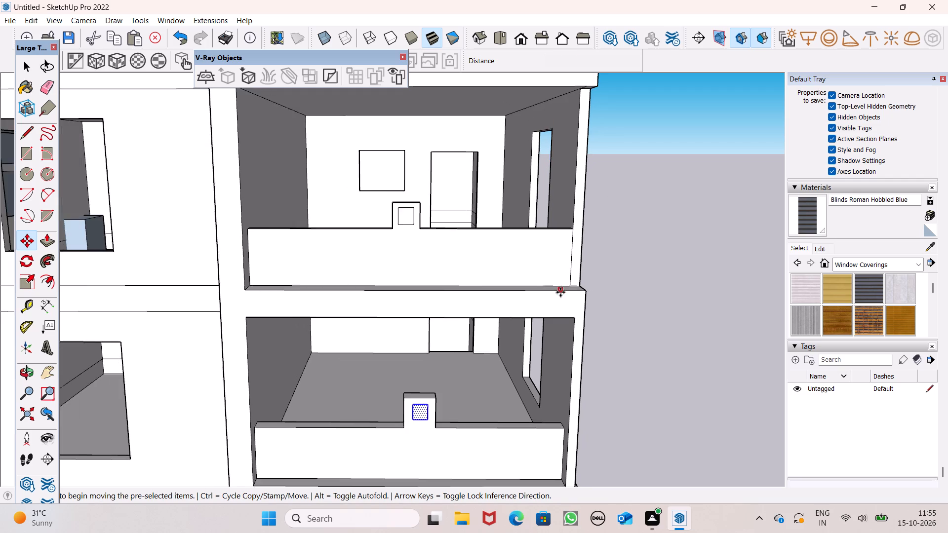
scroll(560, 292, down, 1)
scroll(563, 341, down, 3)
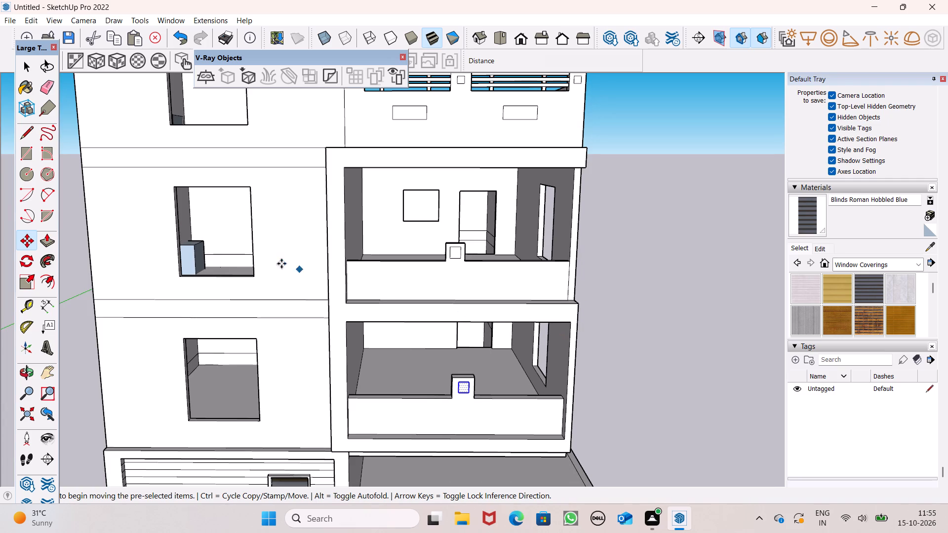
click(26, 155)
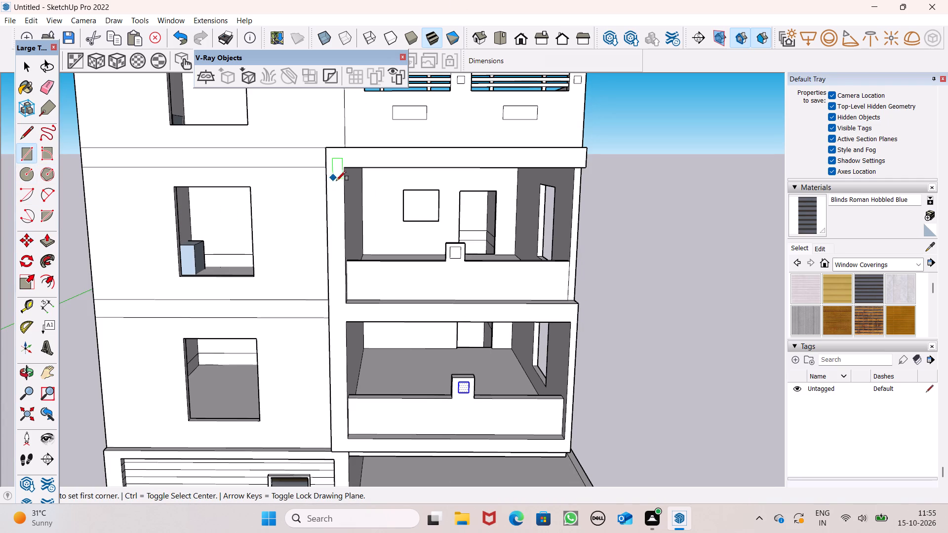
scroll(407, 273, up, 4)
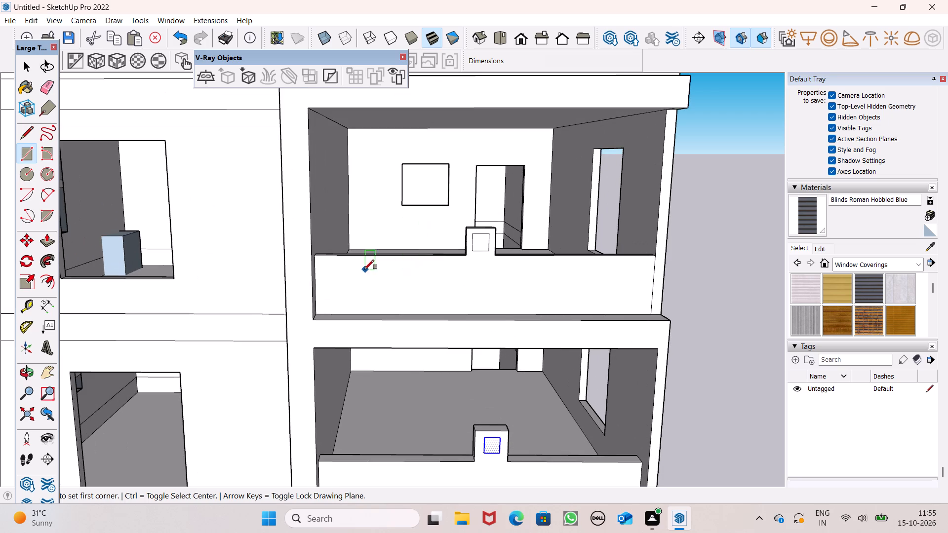
scroll(392, 299, up, 5)
scroll(342, 270, down, 6)
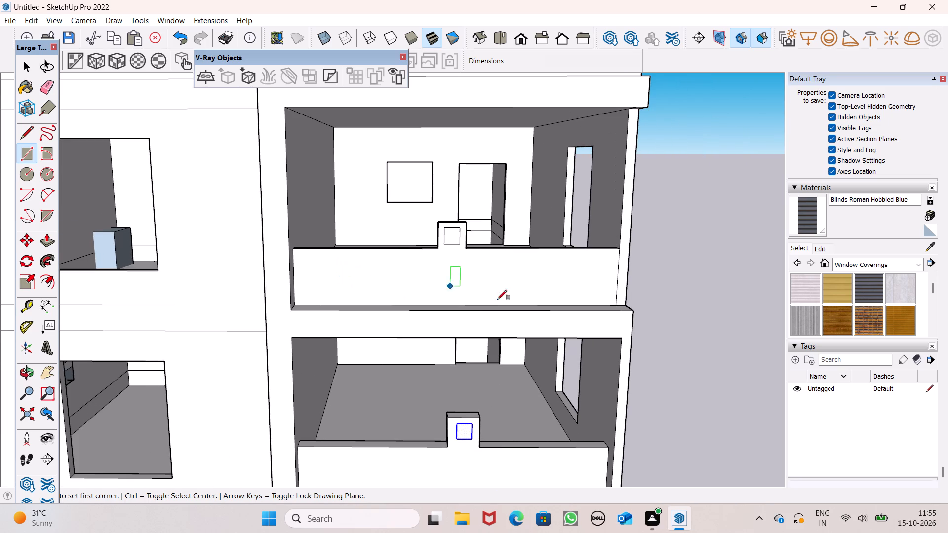
key(space)
click(720, 326)
scroll(469, 271, up, 3)
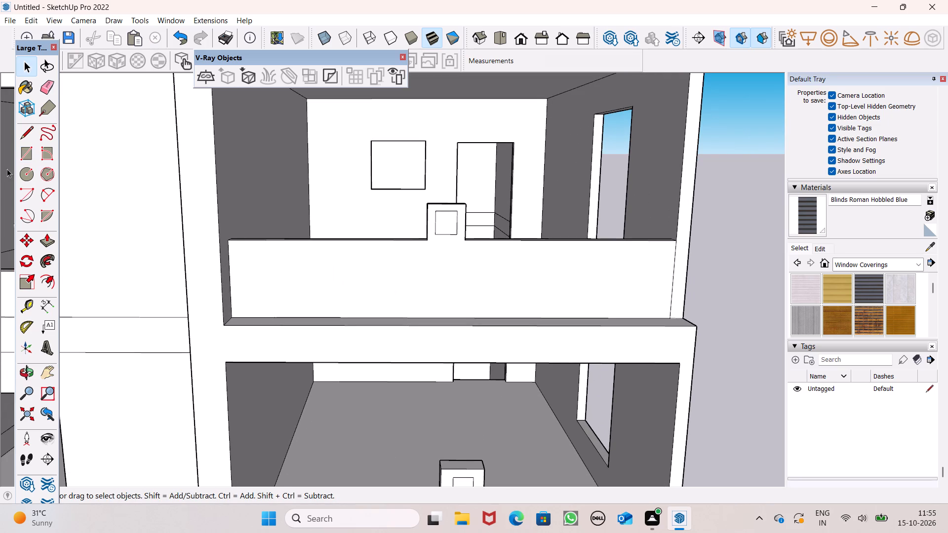
click(24, 159)
scroll(256, 285, up, 2)
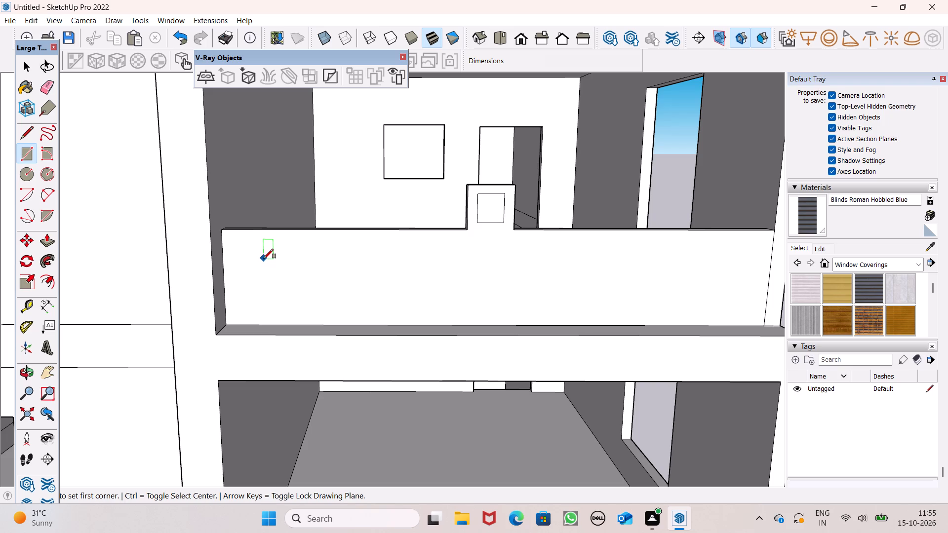
click(264, 259)
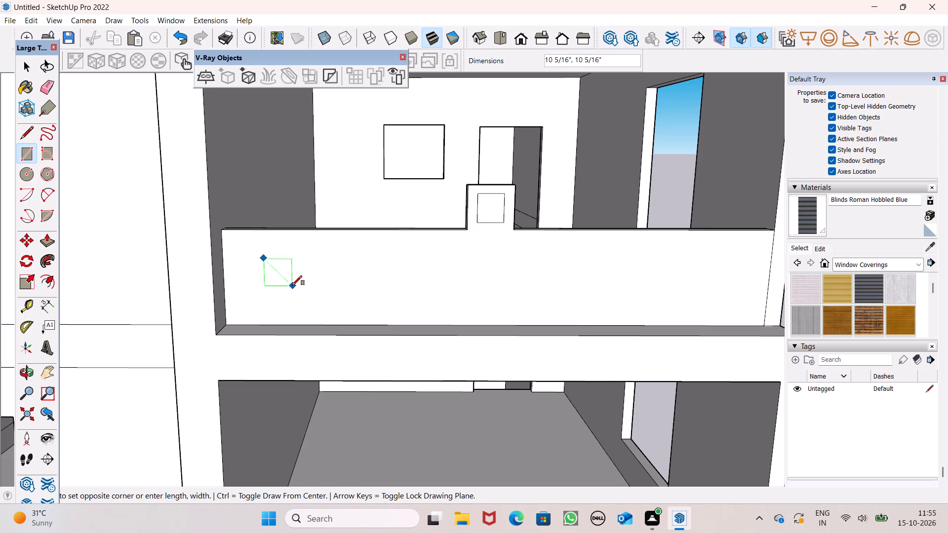
click(292, 285)
key(space)
Copy the square twice to the right along the upper parapet's face, offset about 3' 1" and a further 3' 7".
scroll(217, 270, down, 3)
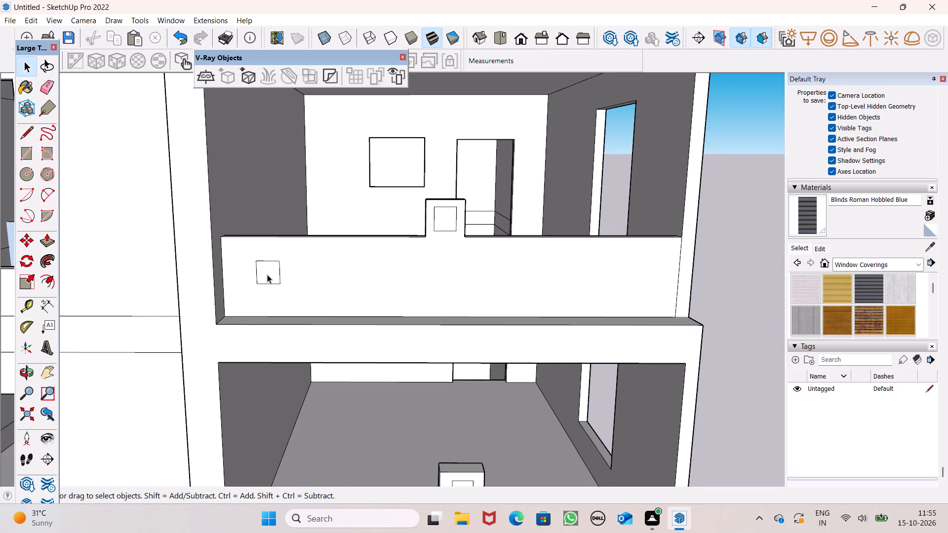
double_click(267, 274)
key(m)
key(Return)
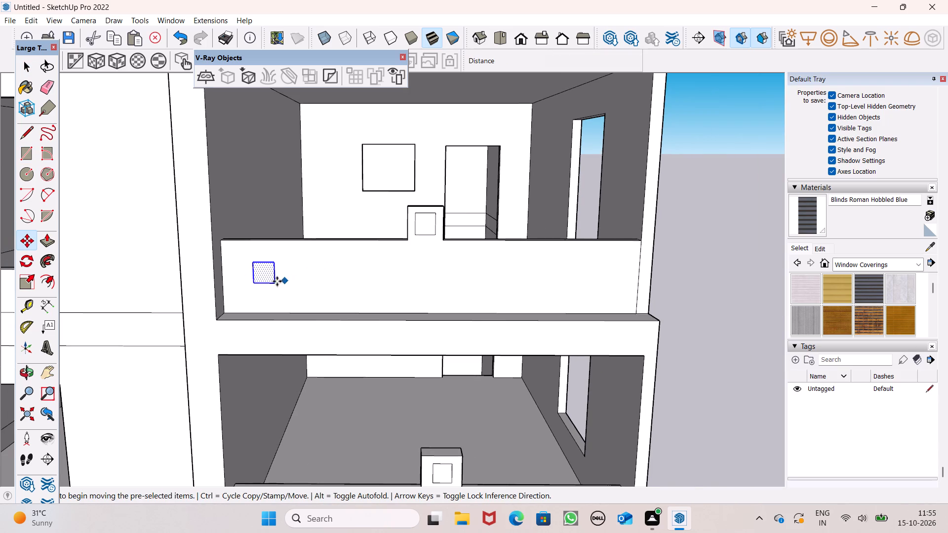
drag(275, 281, 351, 278)
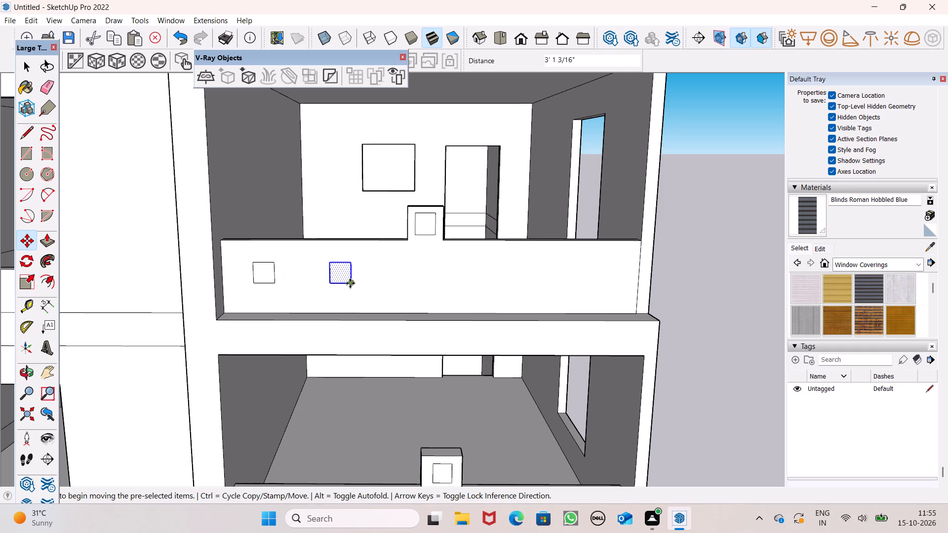
drag(350, 283, 439, 282)
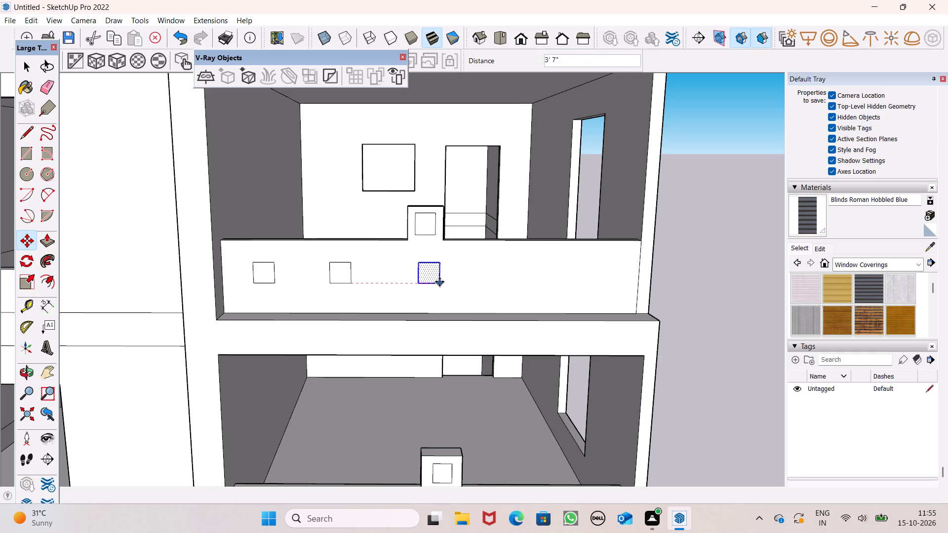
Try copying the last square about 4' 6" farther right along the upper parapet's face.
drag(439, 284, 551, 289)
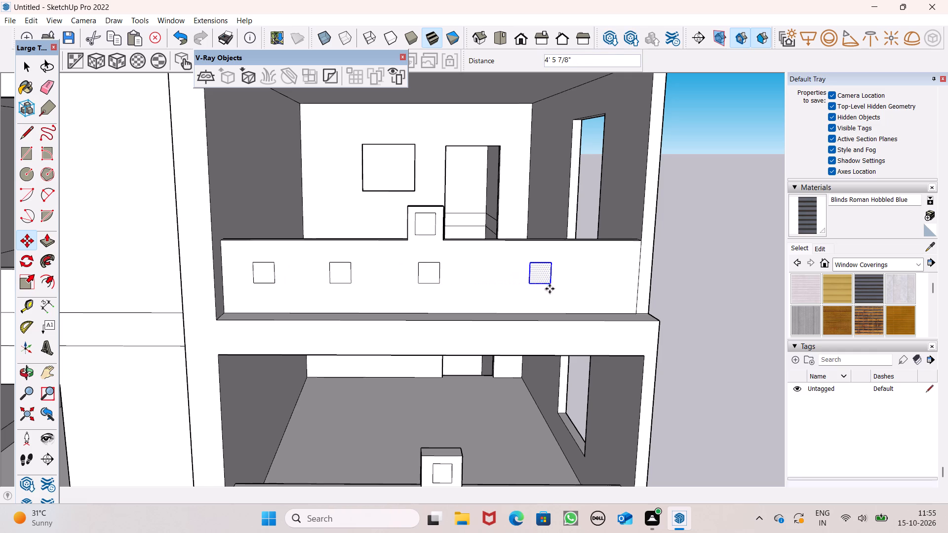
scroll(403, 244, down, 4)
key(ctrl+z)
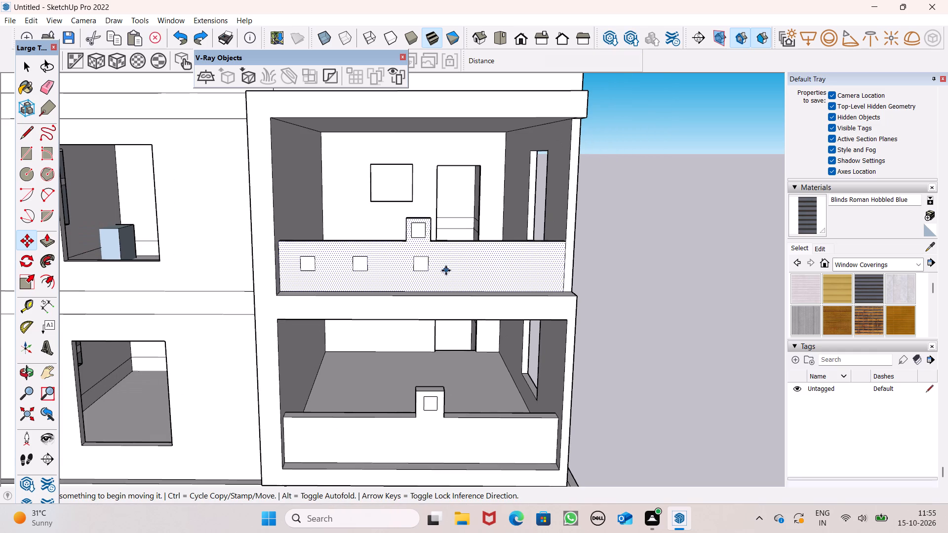
Undo the last two copies of the square on the upper parapet's front face.
key(ctrl+z)
key(ctrl+z)
key(space)
key(space)
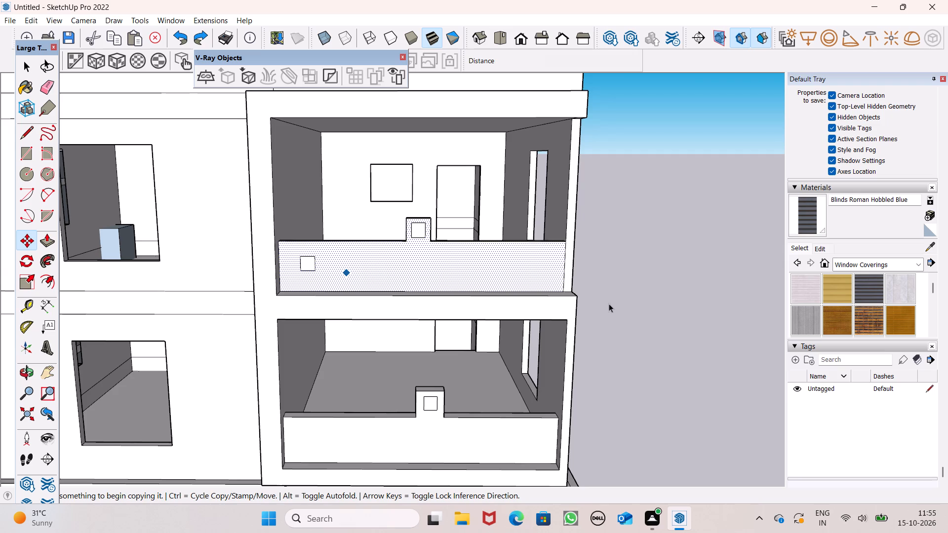
Move the remaining square about 10 1/8" to the right along the upper parapet's front face.
scroll(272, 269, up, 4)
double_click(325, 261)
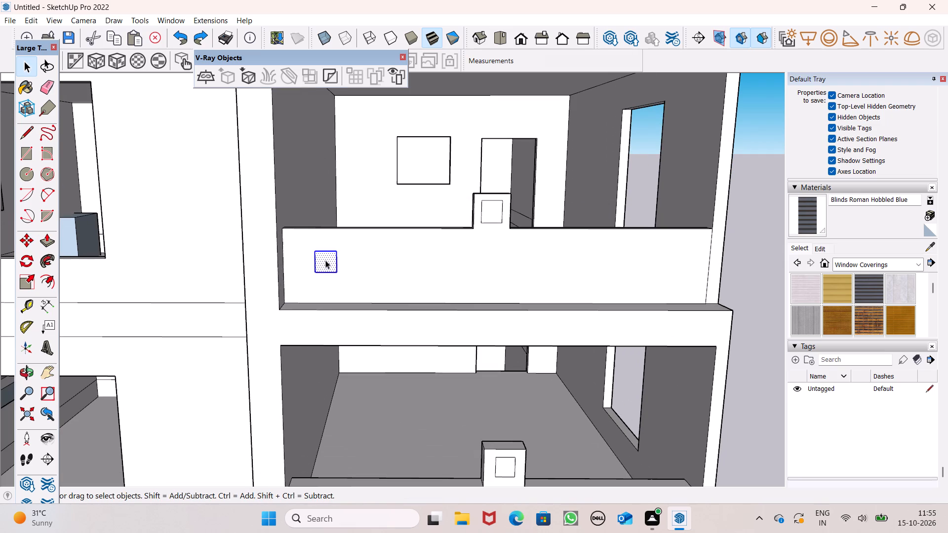
key(m)
key(Return)
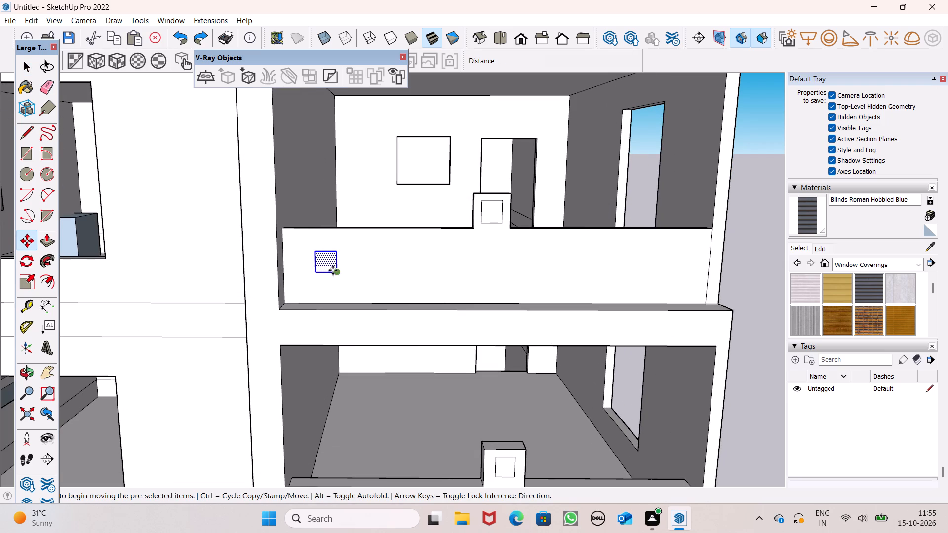
drag(337, 272, 353, 274)
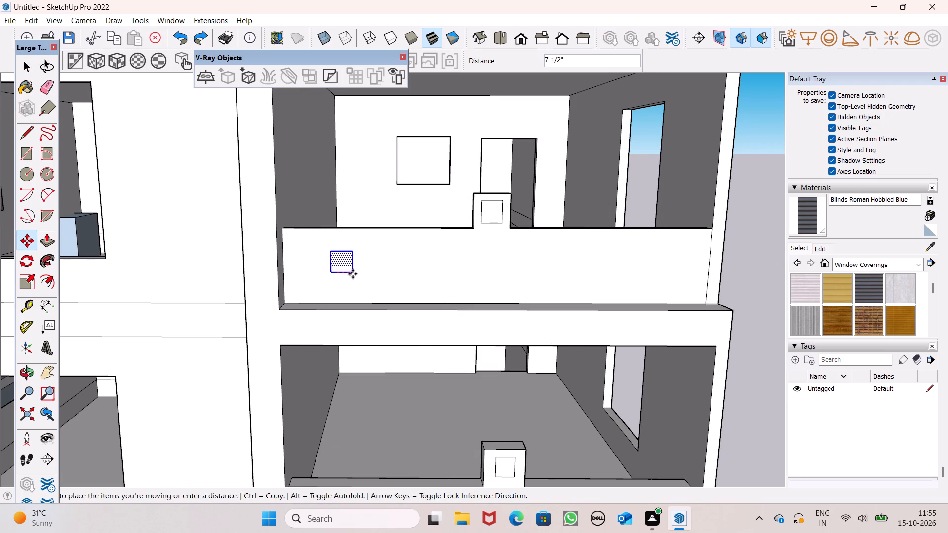
drag(353, 274, 358, 273)
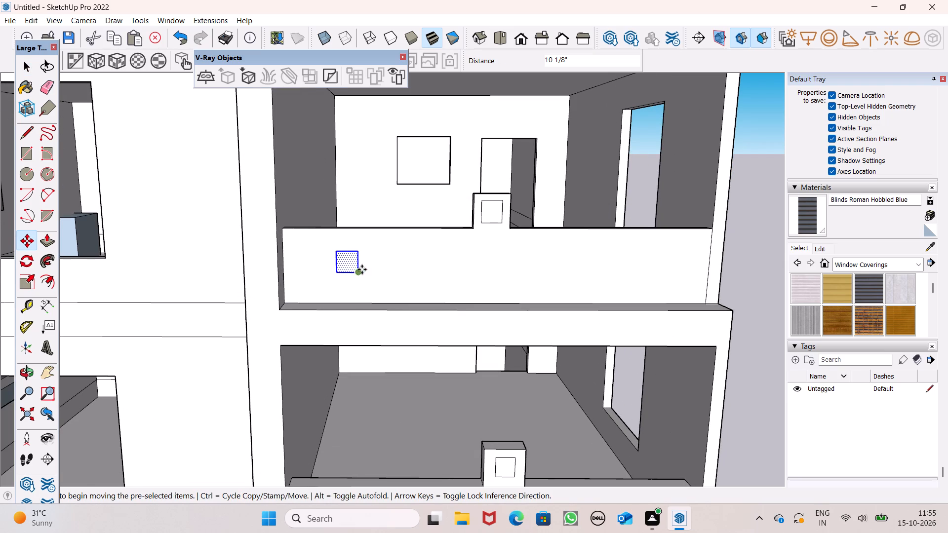
Copy the square three times to the right along the upper parapet's face, forming a spaced row of four squares.
drag(359, 271, 456, 271)
scroll(314, 243, down, 6)
scroll(526, 228, up, 7)
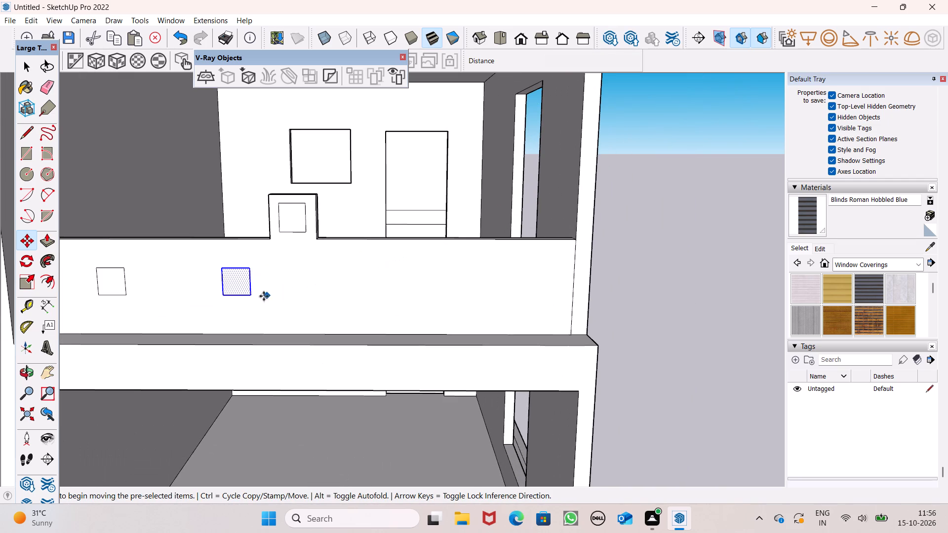
drag(250, 292, 384, 291)
drag(387, 295, 518, 295)
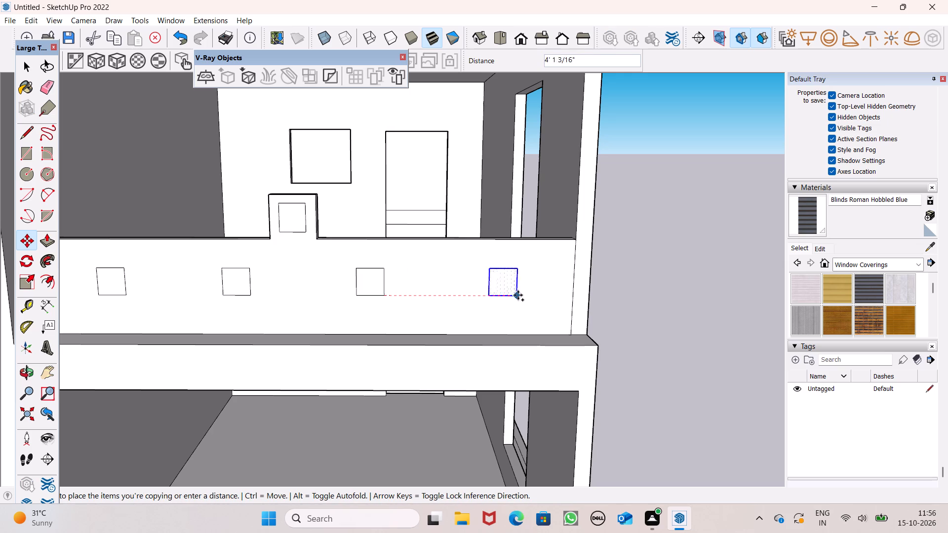
drag(518, 295, 539, 298)
scroll(494, 218, down, 8)
key(space)
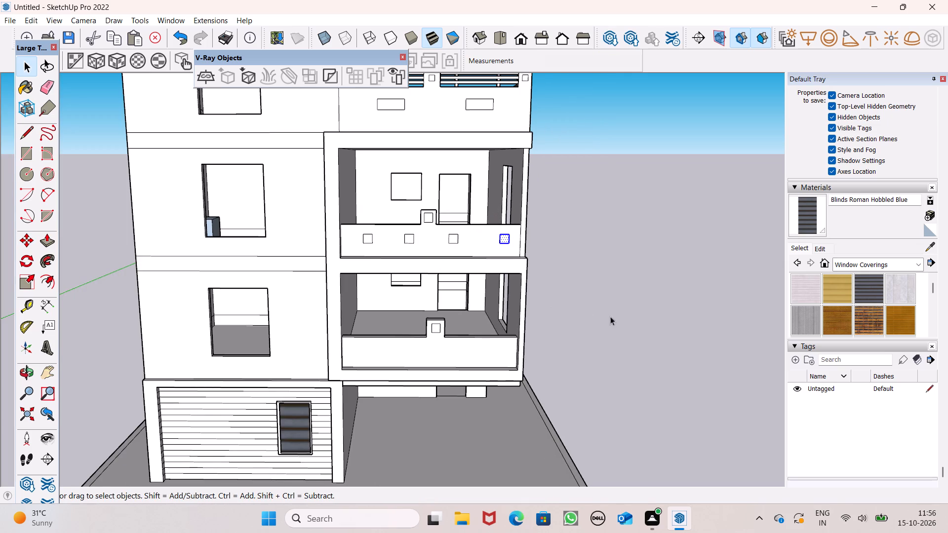
drag(587, 306, 582, 304)
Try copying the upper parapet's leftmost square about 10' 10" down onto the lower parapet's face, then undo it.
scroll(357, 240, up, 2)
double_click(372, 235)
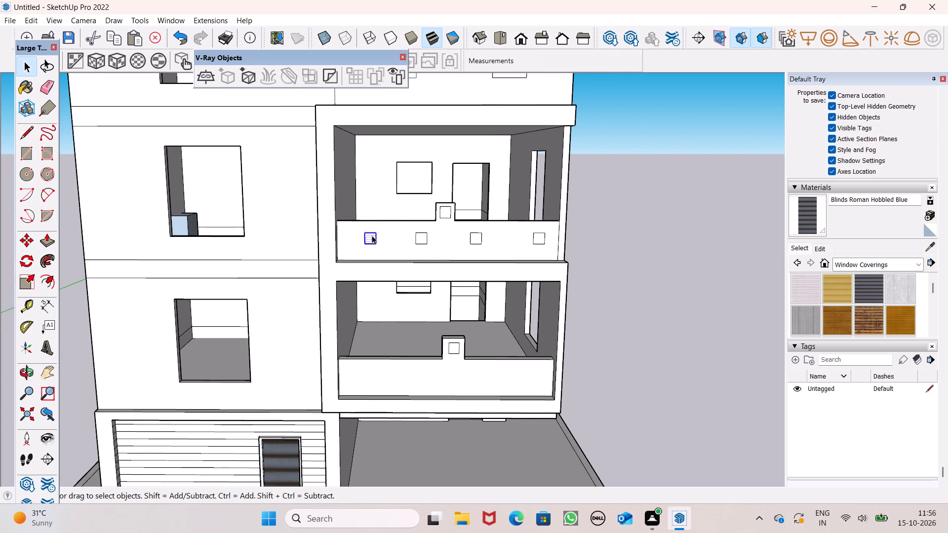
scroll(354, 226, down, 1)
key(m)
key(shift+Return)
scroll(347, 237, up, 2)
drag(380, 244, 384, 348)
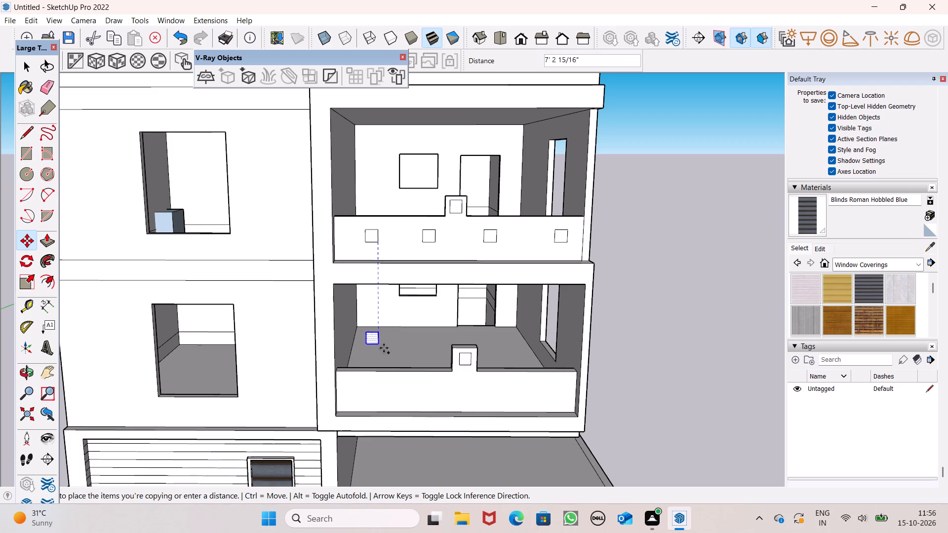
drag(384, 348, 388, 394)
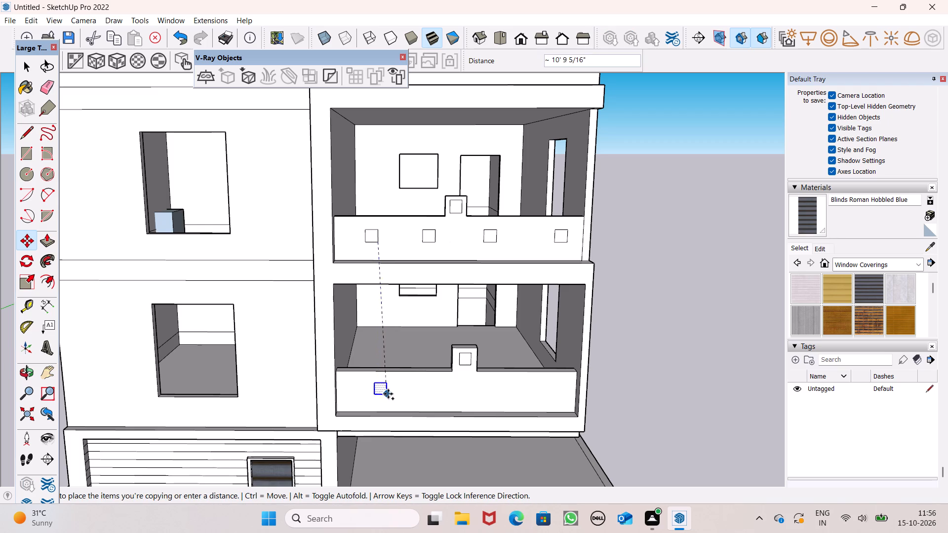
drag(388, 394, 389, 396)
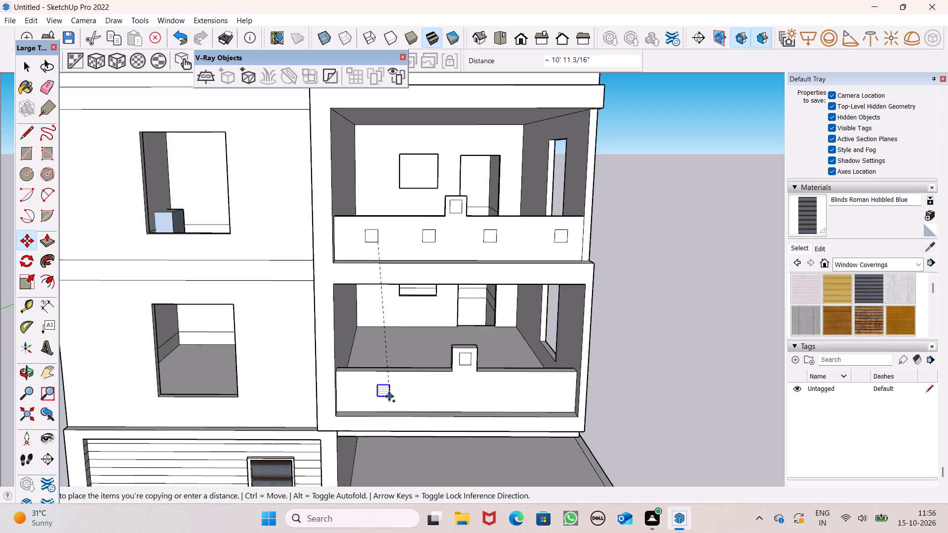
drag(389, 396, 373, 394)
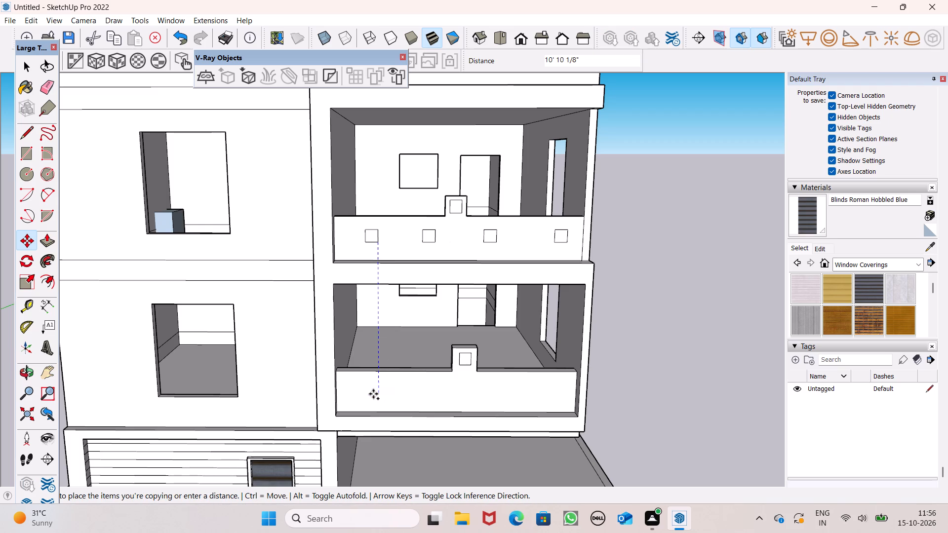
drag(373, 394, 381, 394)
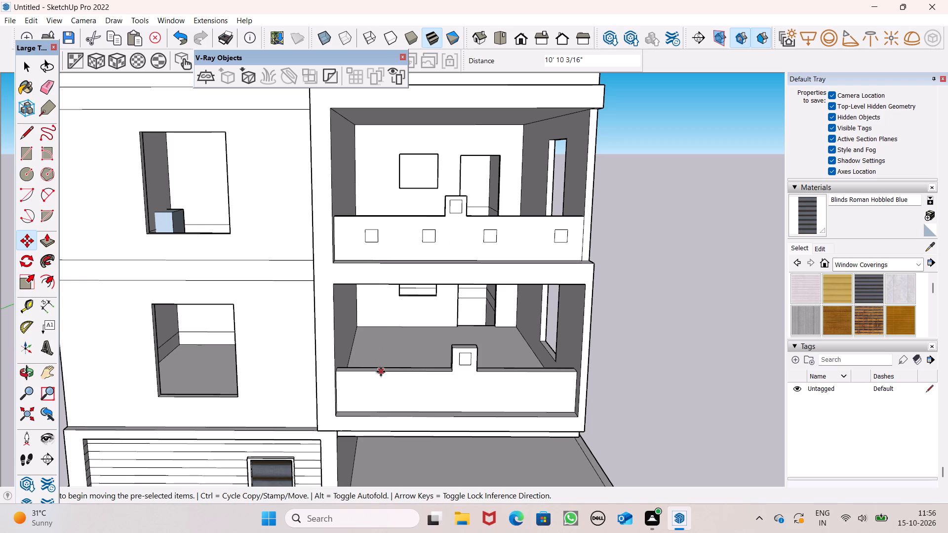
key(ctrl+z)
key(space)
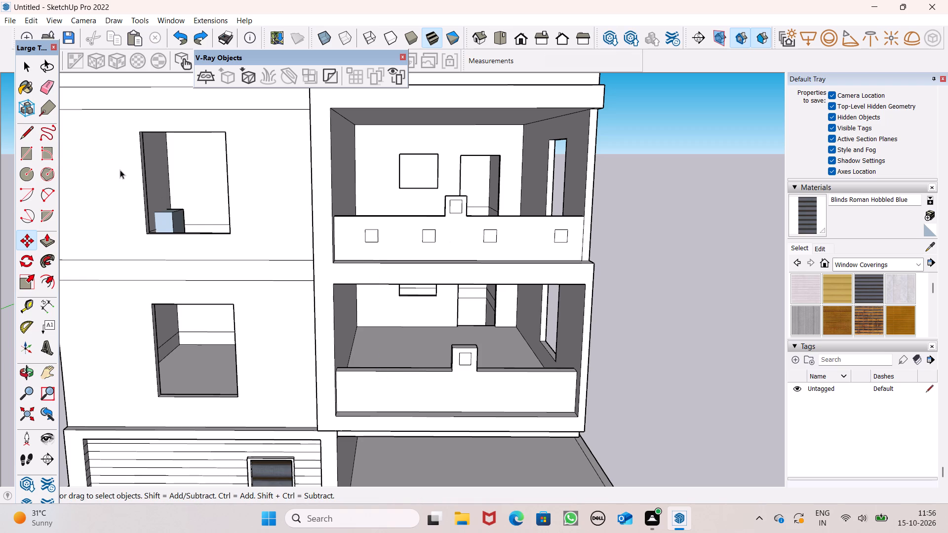
Draw a square about 11" by 11" near the left end of the lower parapet's front face.
click(26, 151)
scroll(425, 400, up, 6)
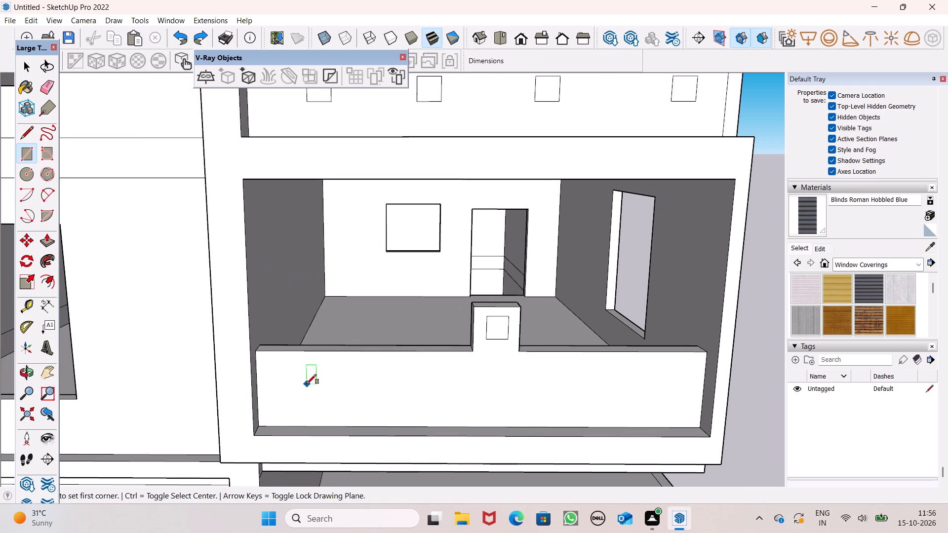
click(312, 371)
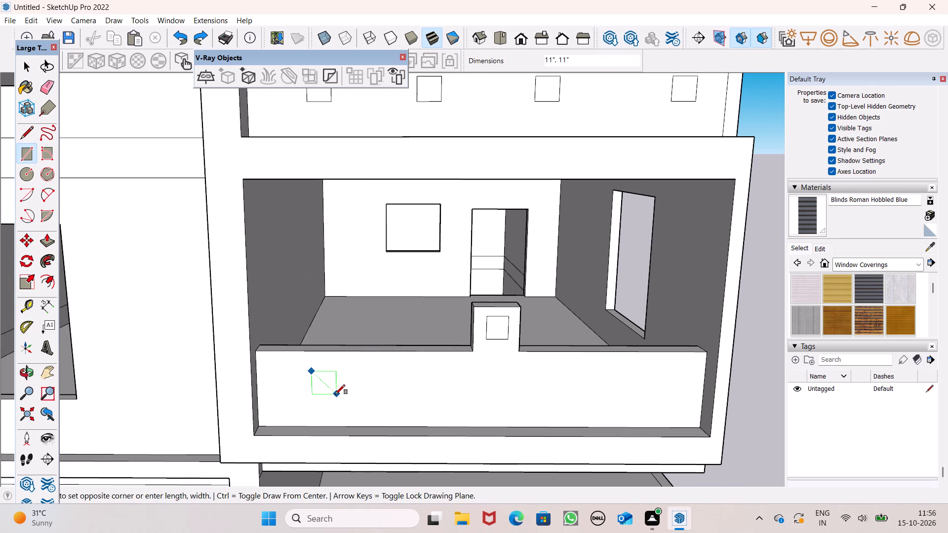
click(336, 394)
key(space)
click(326, 384)
click(330, 386)
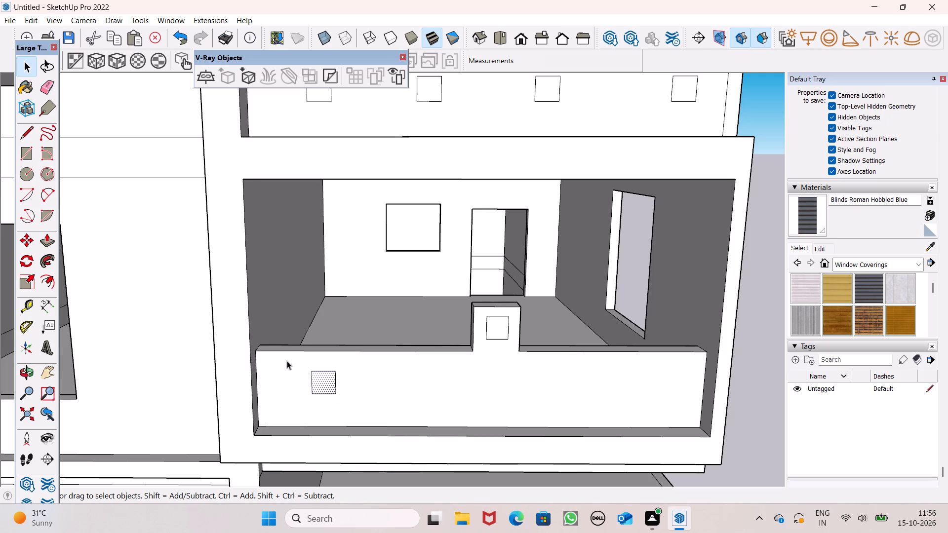
scroll(282, 372, down, 4)
click(673, 364)
Copy the square three times to the right along the lower parapet's face, placing the third square about 4' 8" from the second.
scroll(532, 376, up, 1)
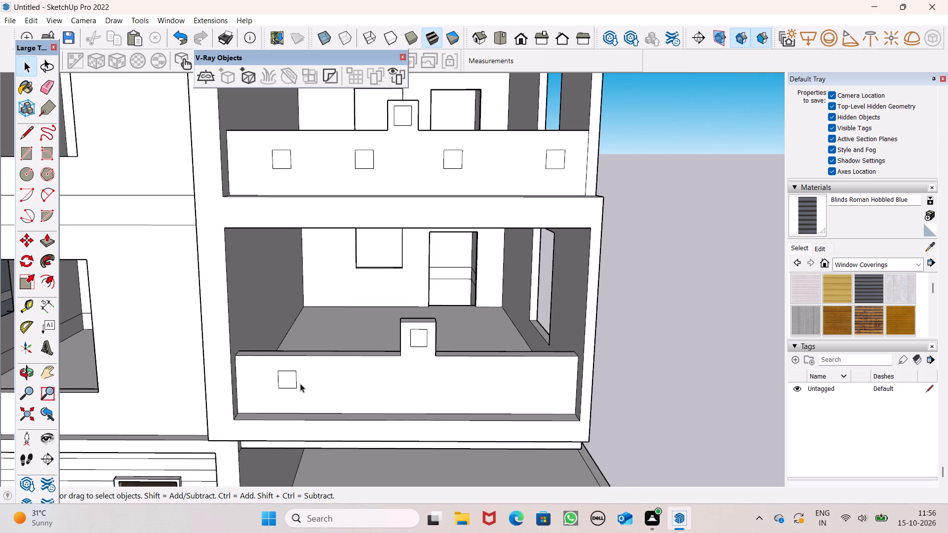
double_click(287, 383)
key(n)
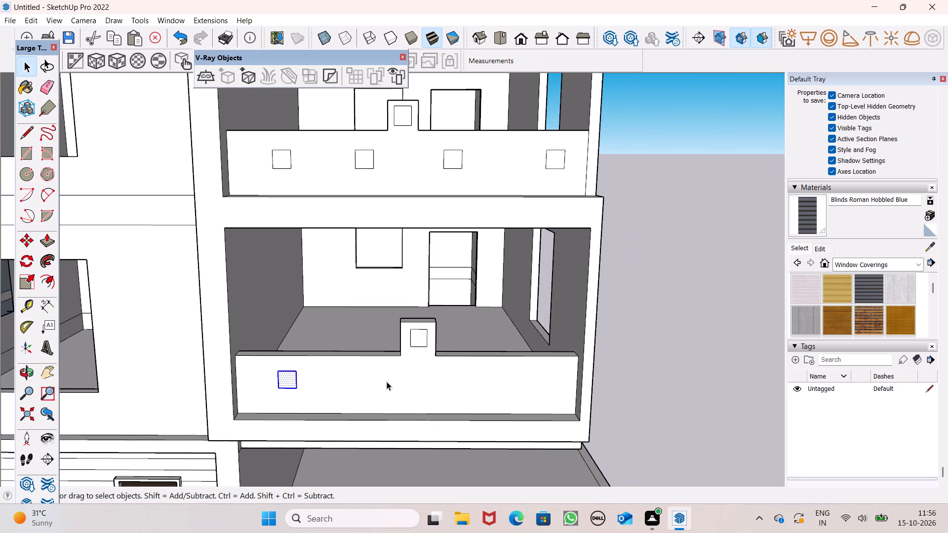
key(m)
key(Return)
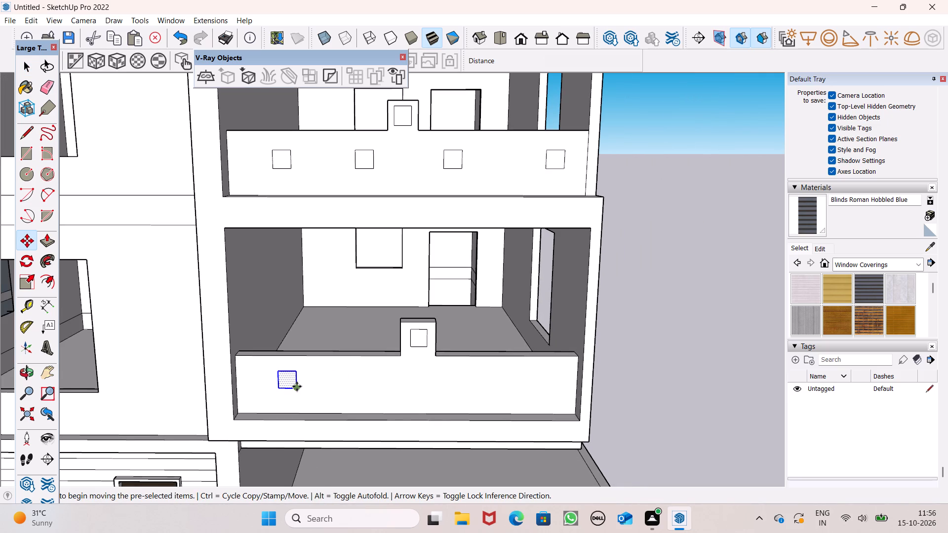
drag(297, 386, 371, 386)
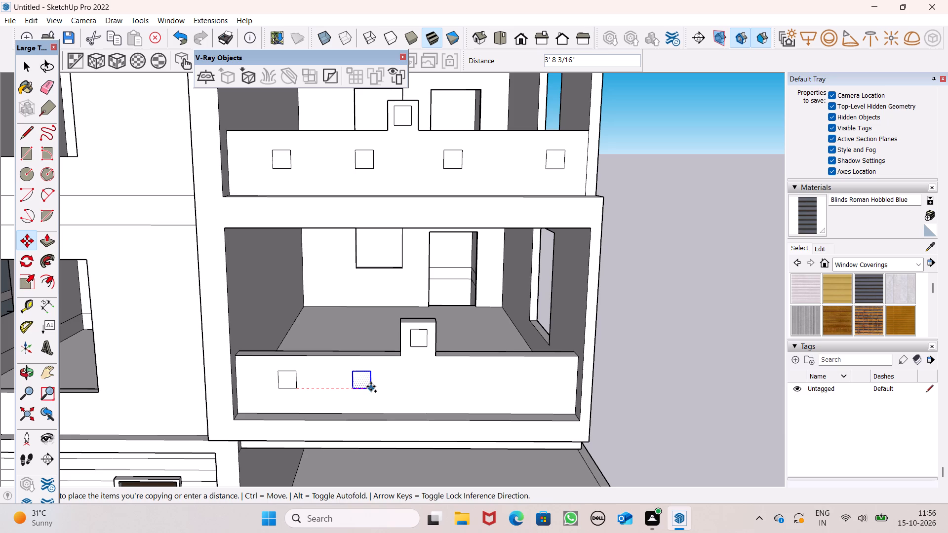
drag(371, 386, 373, 386)
drag(374, 389, 432, 392)
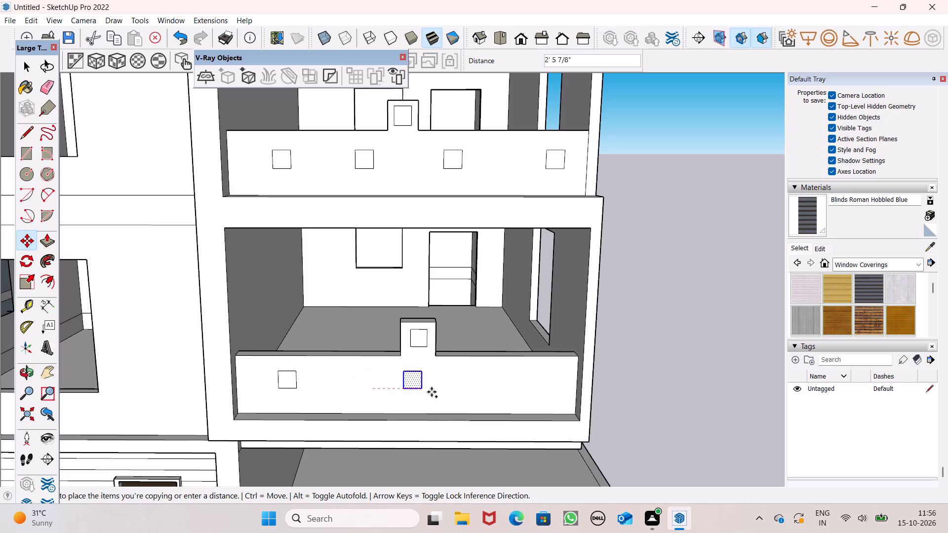
drag(432, 392, 467, 395)
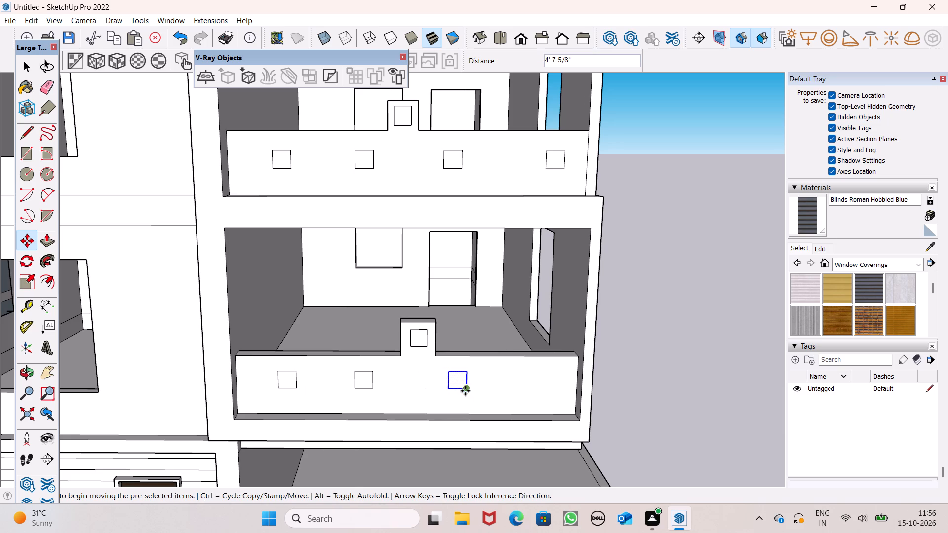
drag(466, 390, 548, 393)
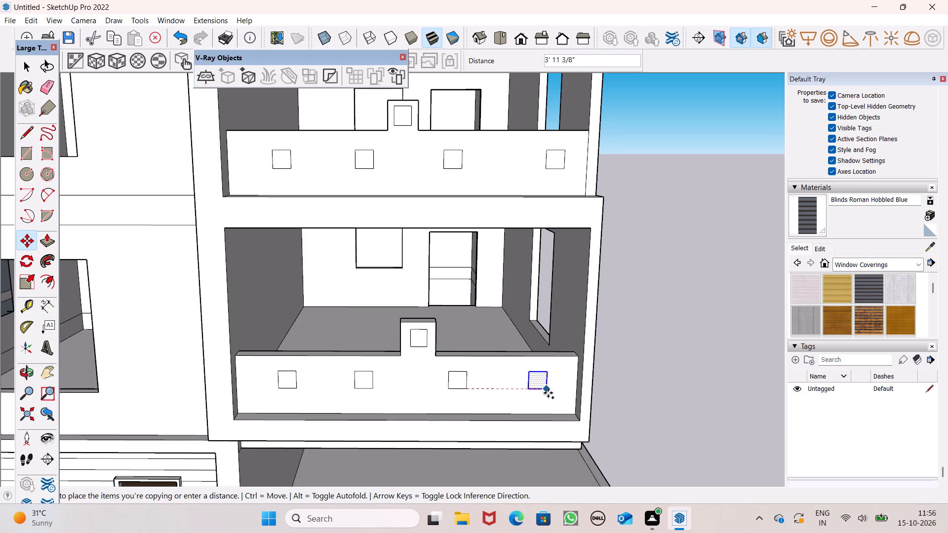
drag(548, 393, 554, 393)
key(space)
click(661, 305)
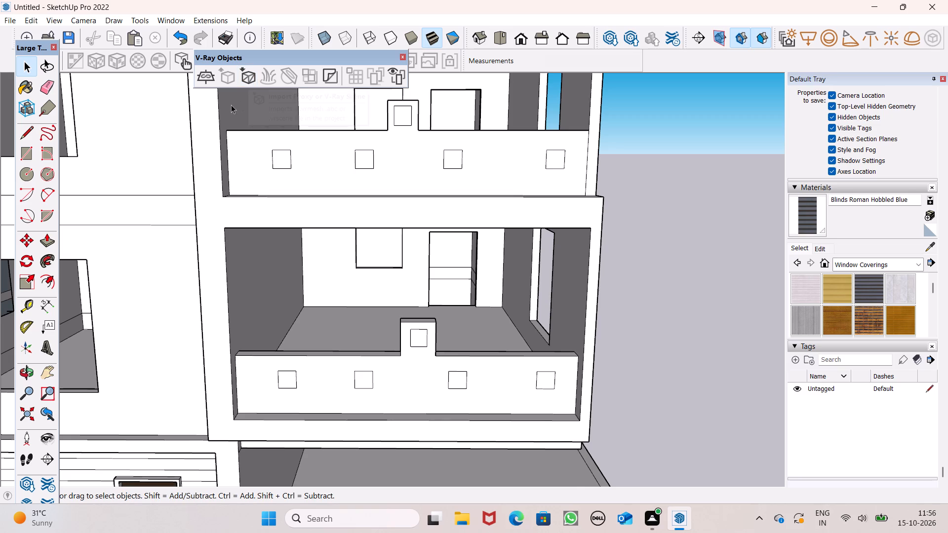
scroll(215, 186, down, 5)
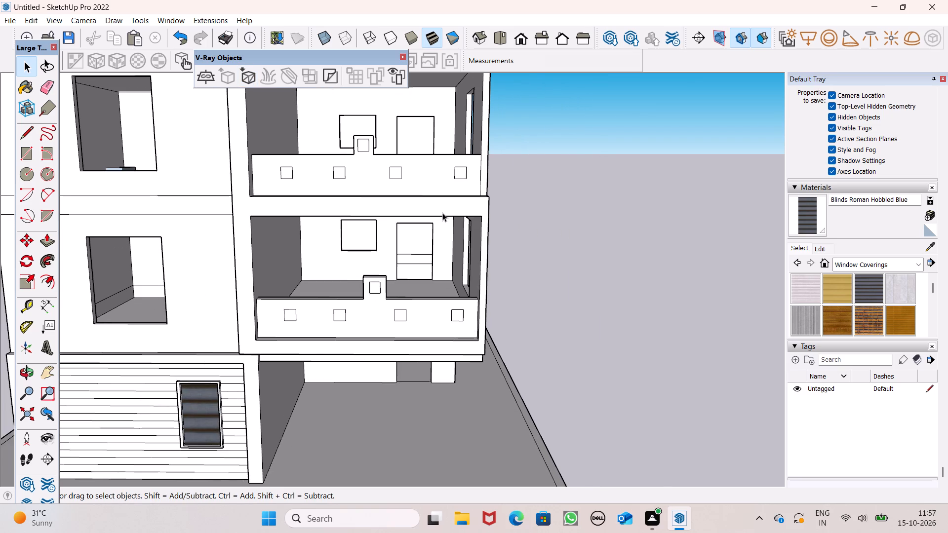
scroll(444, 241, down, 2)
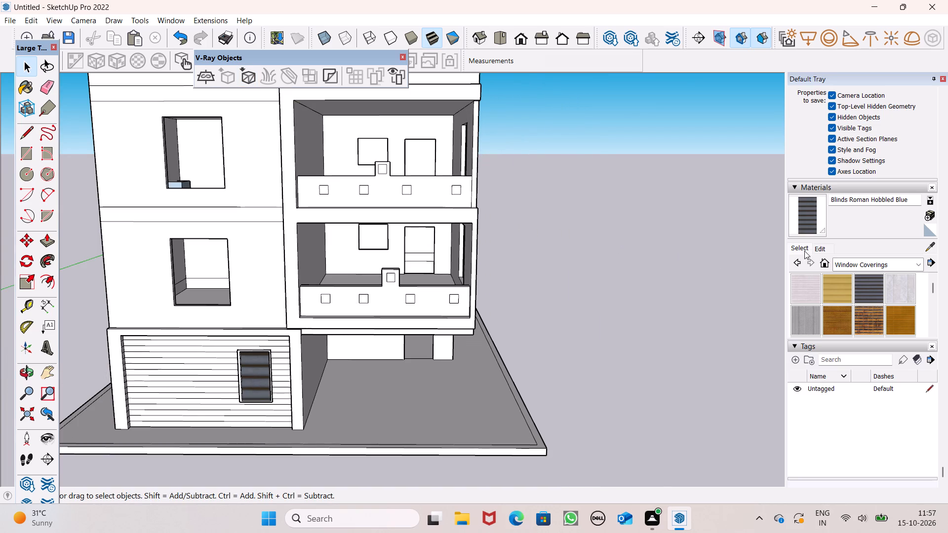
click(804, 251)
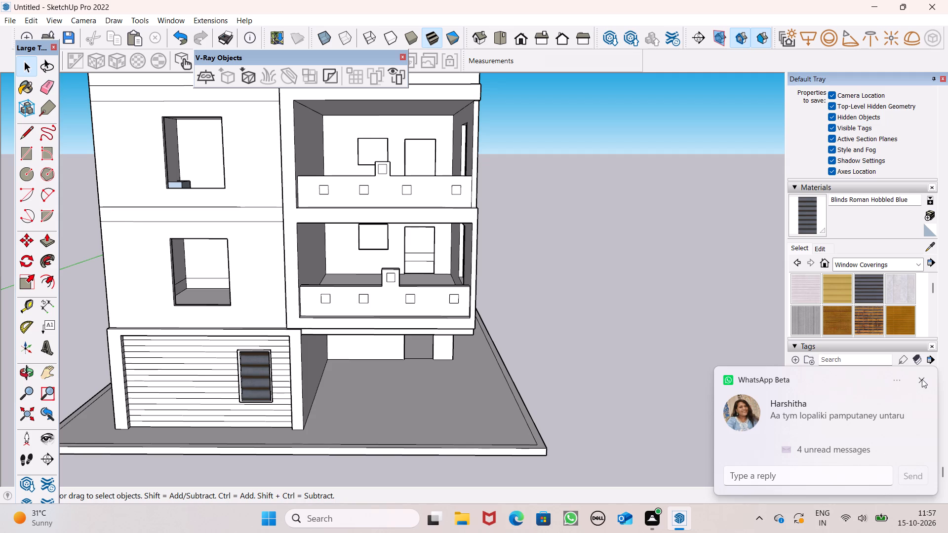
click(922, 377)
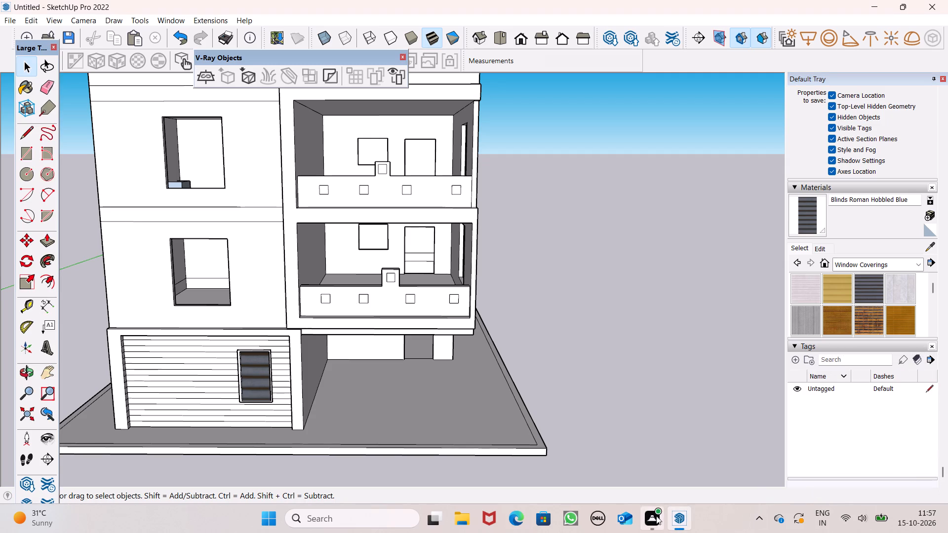